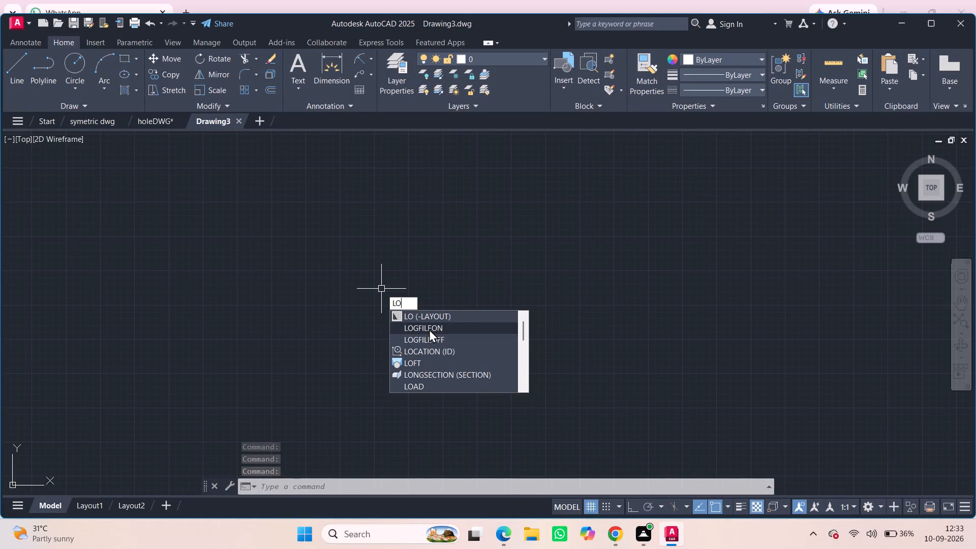
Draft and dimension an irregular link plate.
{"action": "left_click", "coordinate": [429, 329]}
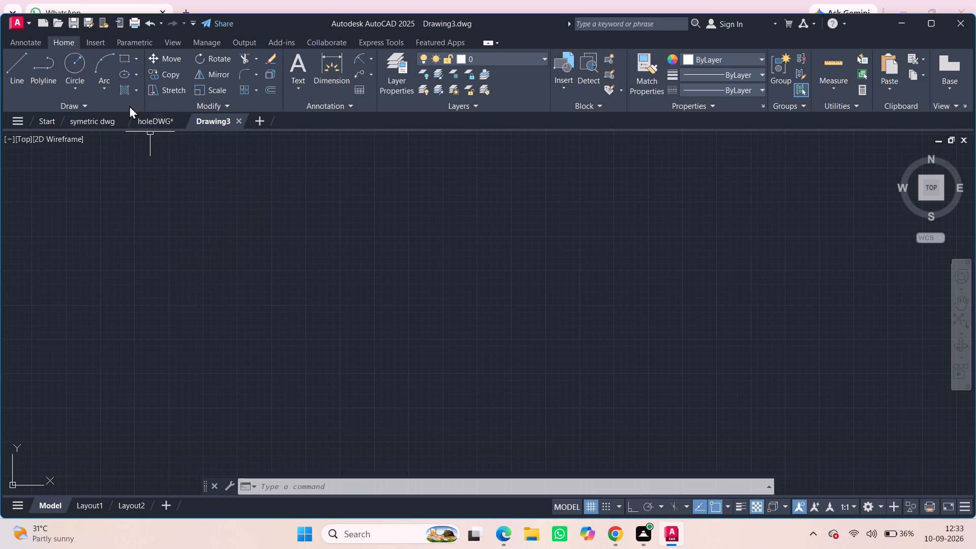
Draw a circle of radius 21 in the empty drawing area.
{"action": "left_click", "coordinate": [75, 82]}
{"action": "left_click", "coordinate": [117, 110]}
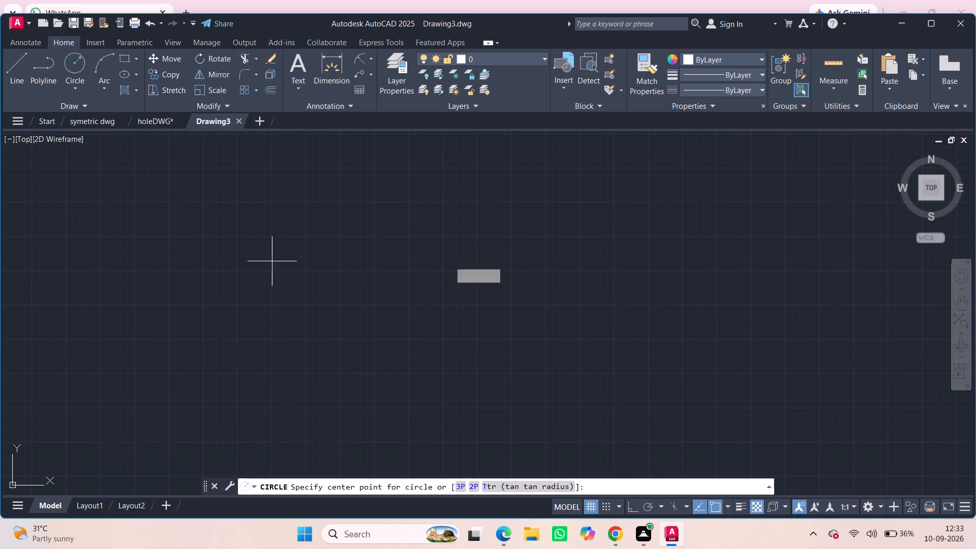
{"action": "left_click", "coordinate": [312, 324]}
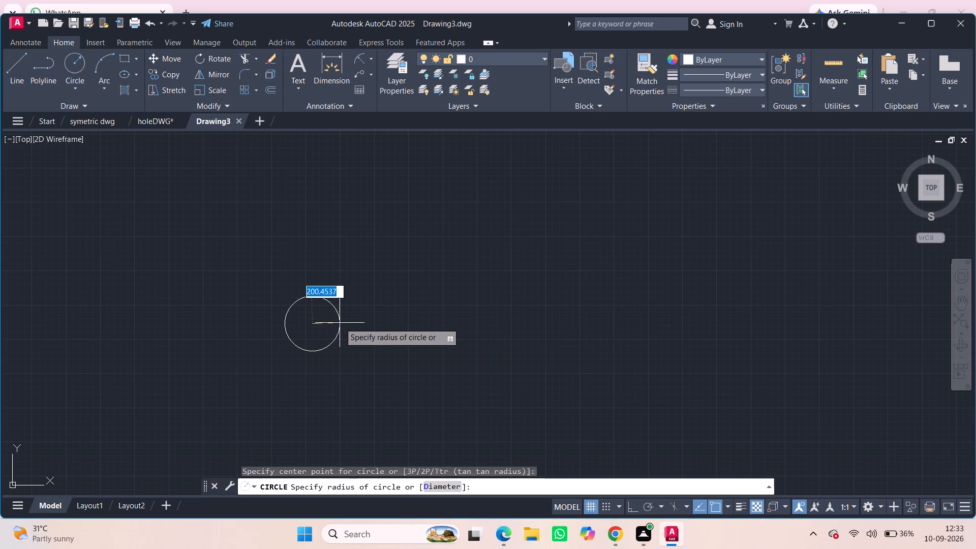
{"action": "type", "text": "21"}
{"action": "key", "text": "Return"}
Draw a concentric circle of radius 30 around the radius 21 circle.
{"action": "scroll", "coordinate": [317, 345], "scroll_direction": "up", "scroll_amount": 4}
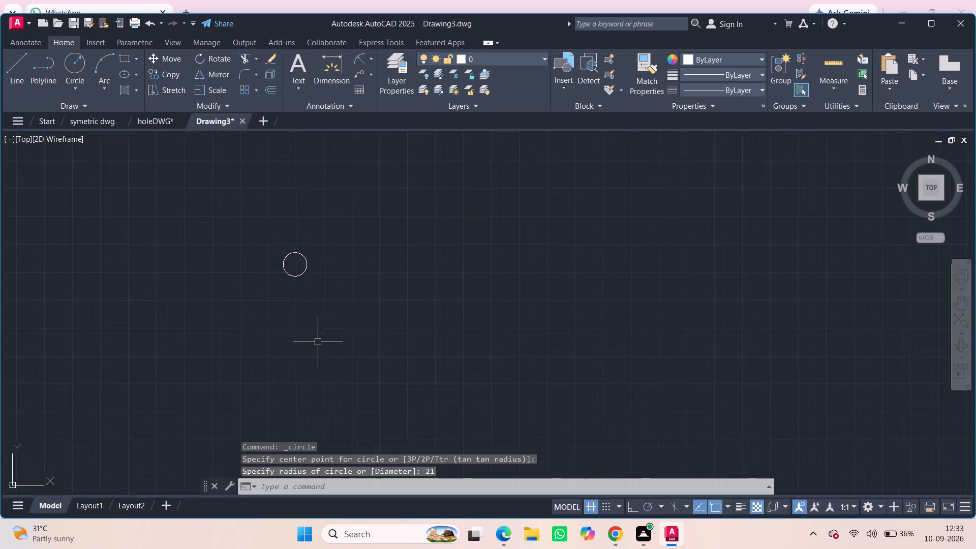
{"action": "scroll", "coordinate": [318, 342], "scroll_direction": "up", "scroll_amount": 2}
{"action": "middle_click_drag", "start_coordinate": [312, 247], "coordinate": [394, 460]}
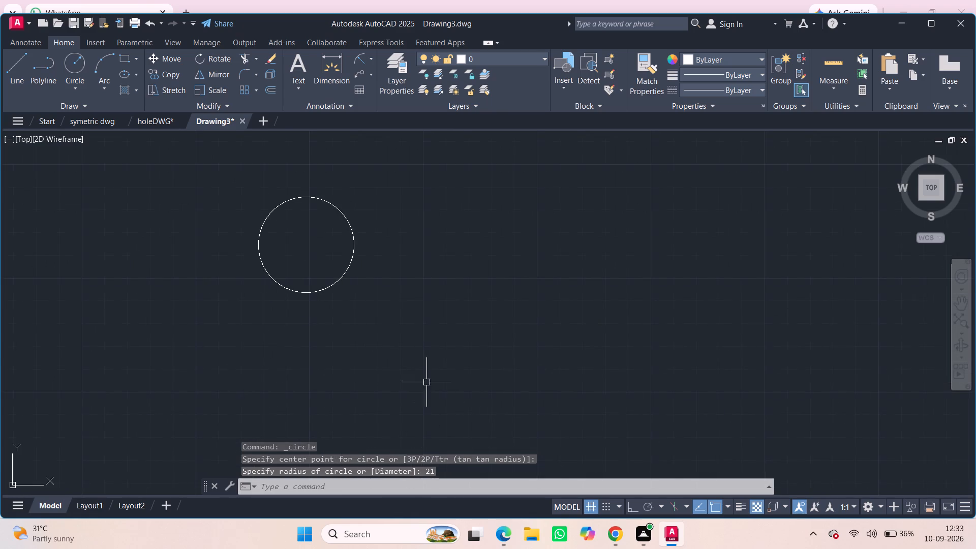
{"action": "scroll", "coordinate": [433, 240], "scroll_direction": "down", "scroll_amount": 1}
{"action": "middle_click_drag", "start_coordinate": [433, 240], "coordinate": [441, 312]}
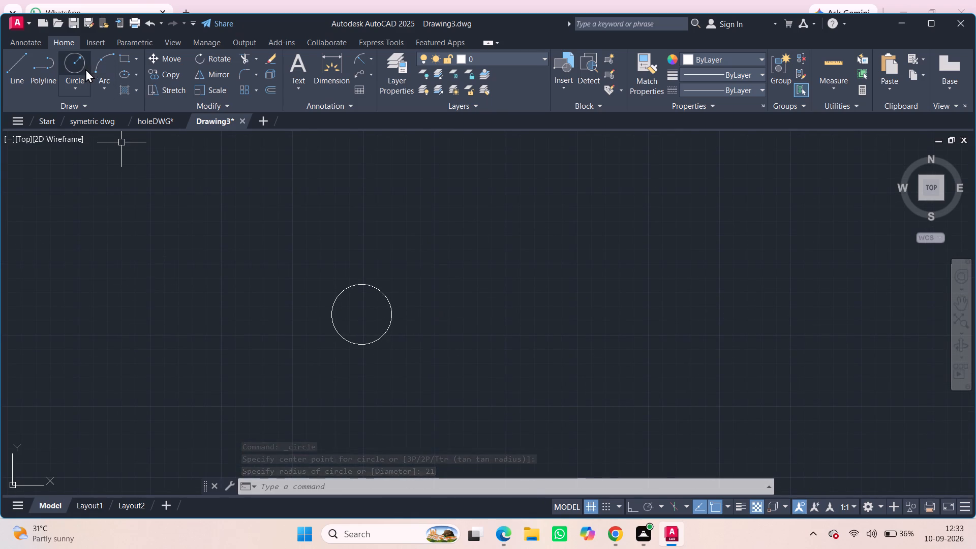
{"action": "left_click", "coordinate": [83, 63]}
{"action": "left_click", "coordinate": [360, 315]}
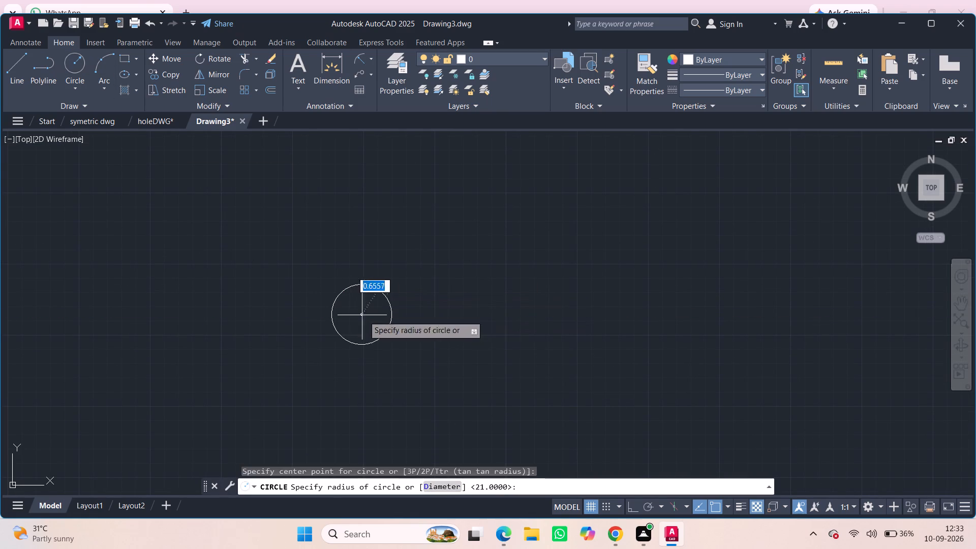
{"action": "type", "text": "30"}
{"action": "key", "text": "Return"}
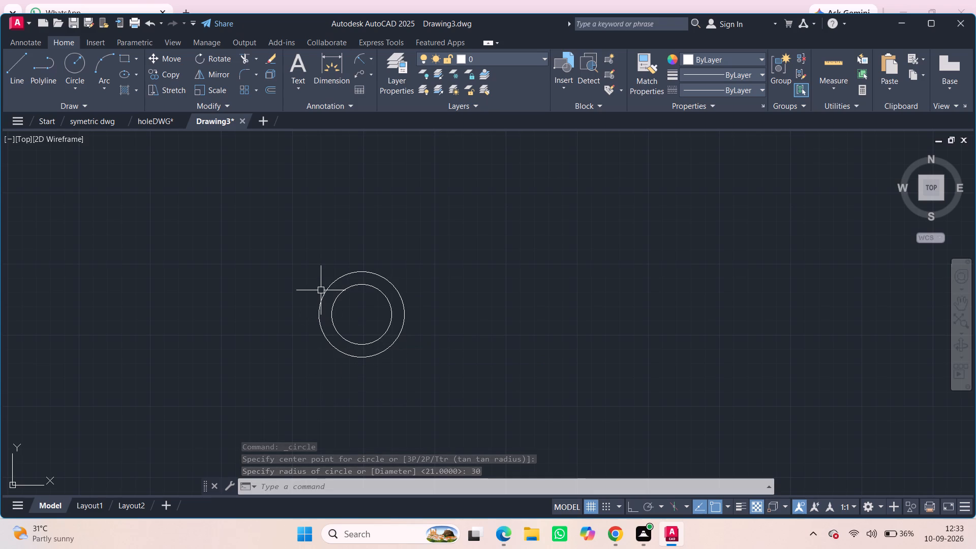
Turn on ortho mode and draw a vertical line 50 units long upward from the centre of the concentric circles.
{"action": "left_click", "coordinate": [11, 72]}
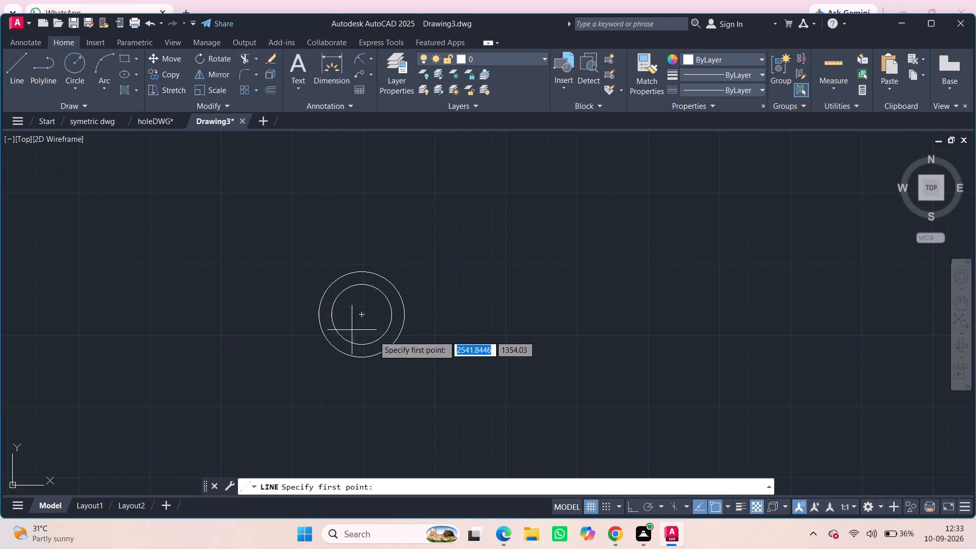
{"action": "left_click", "coordinate": [364, 313]}
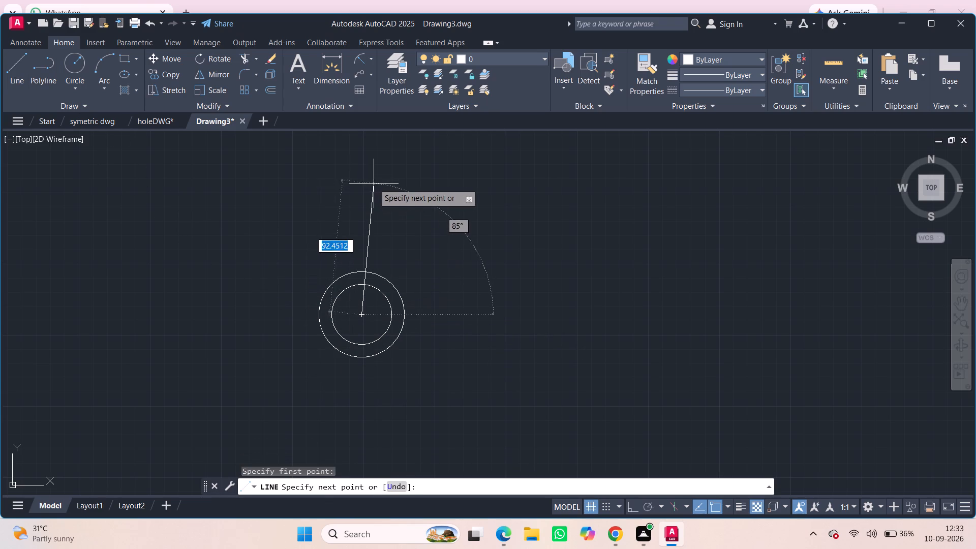
{"action": "left_click", "coordinate": [631, 508]}
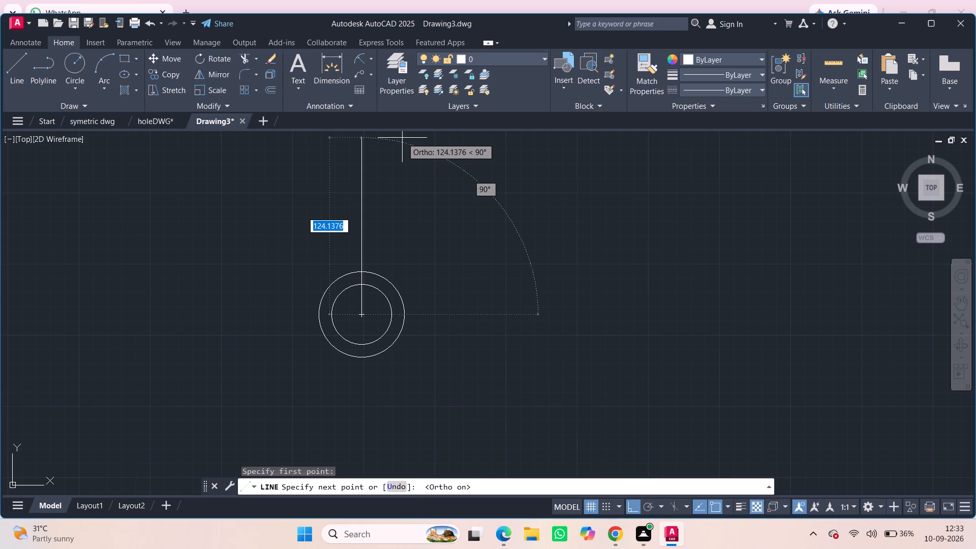
{"action": "type", "text": "50"}
{"action": "key", "text": "Return"}
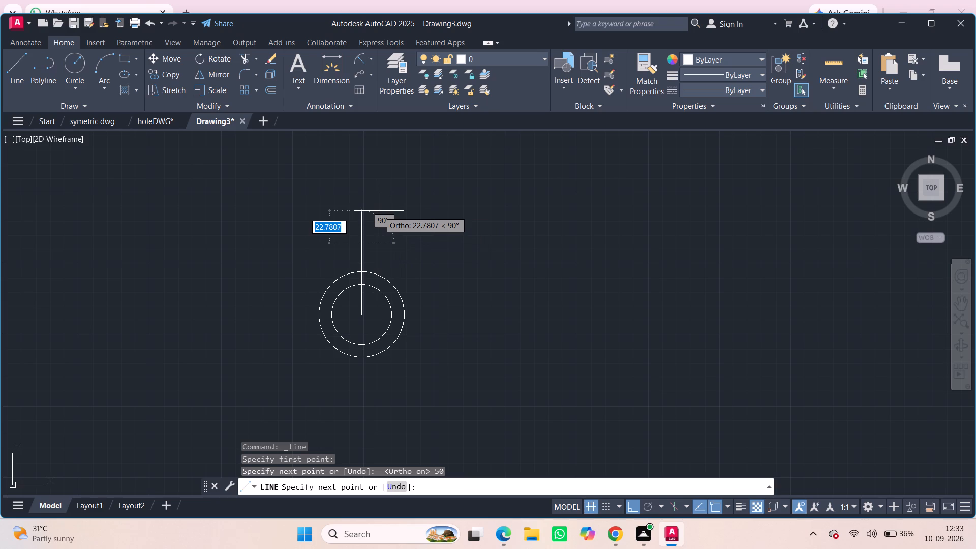
{"action": "key", "text": "Escape"}
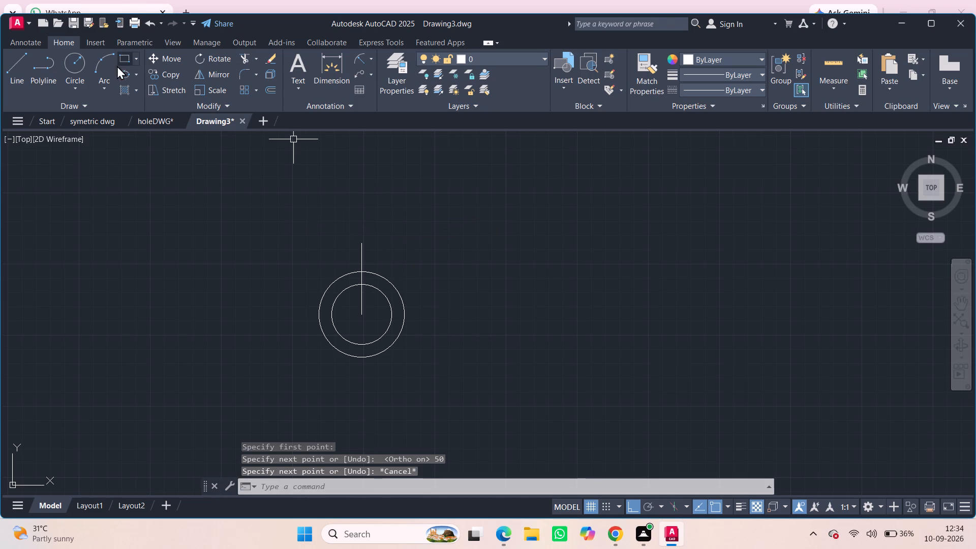
Draw a circle of radius 9 centred on the upper end of the vertical line.
{"action": "left_click", "coordinate": [75, 64]}
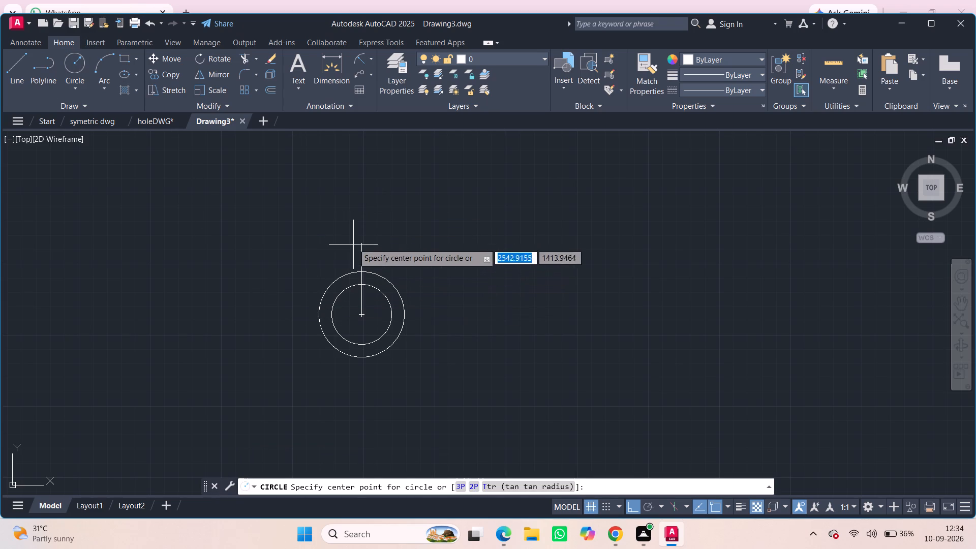
{"action": "left_click", "coordinate": [362, 245]}
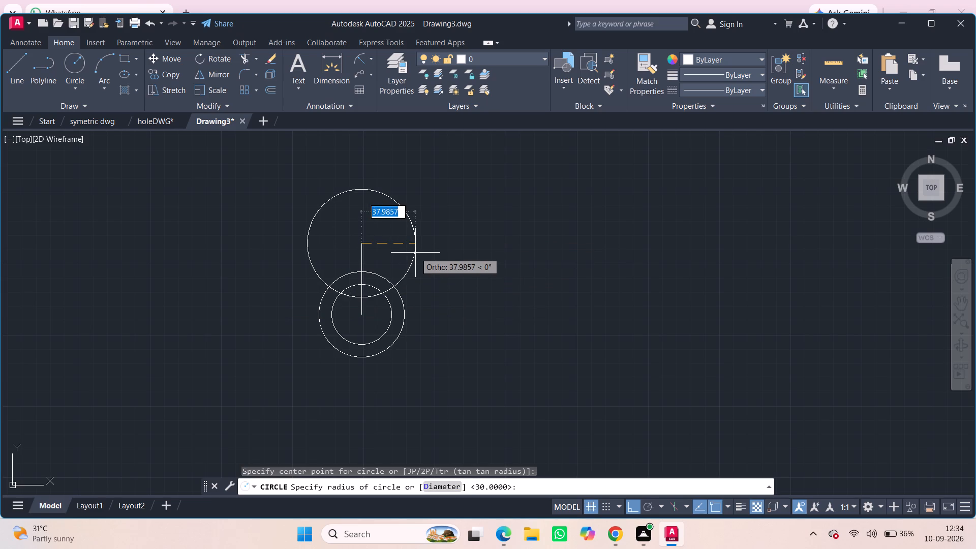
{"action": "key", "text": "9"}
{"action": "key", "text": "Return"}
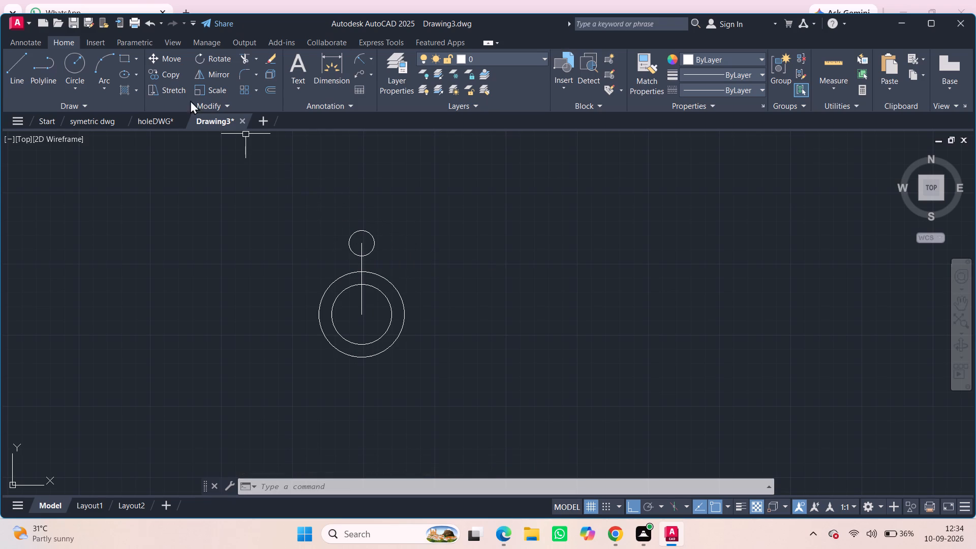
Draw a horizontal line 50 units long to the right from the centre of the radius 9 circle.
{"action": "left_click", "coordinate": [14, 77]}
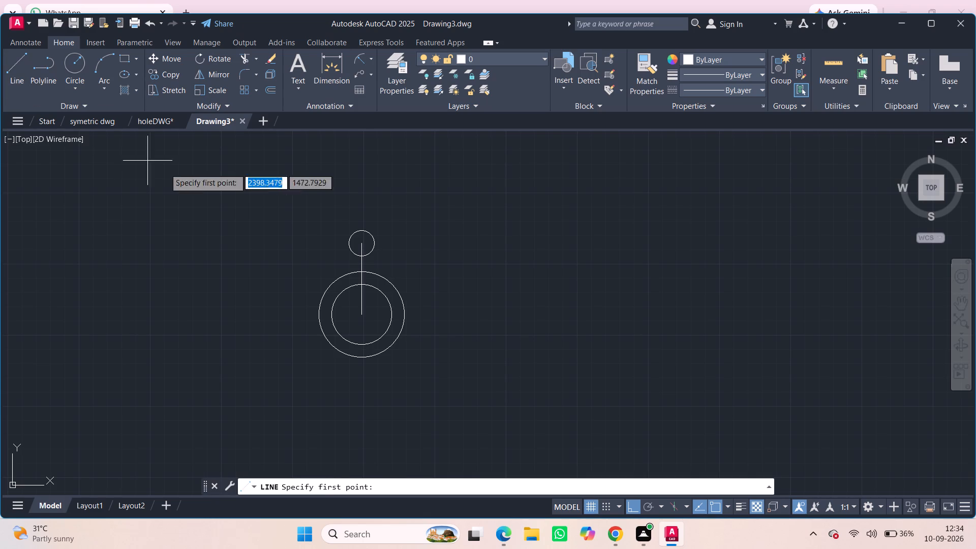
{"action": "left_click", "coordinate": [358, 240]}
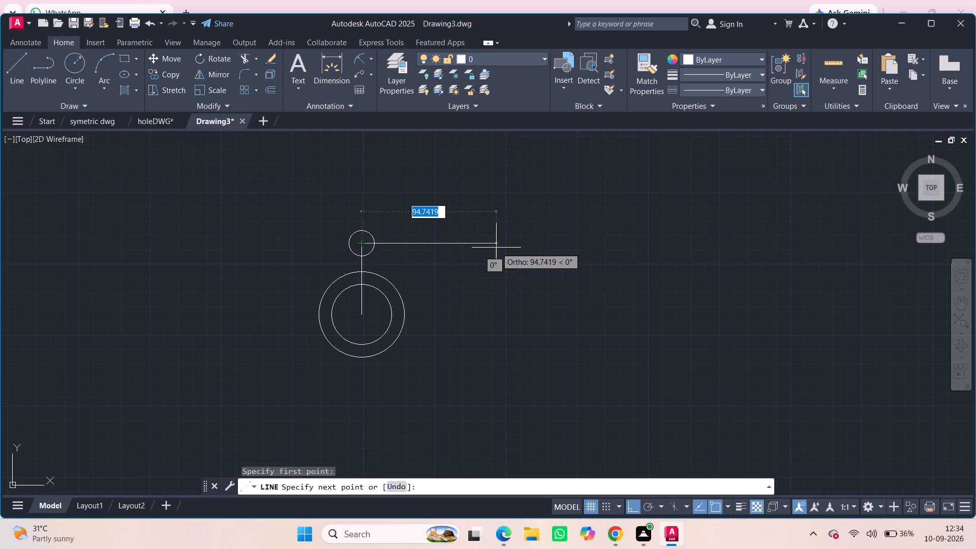
{"action": "type", "text": "50"}
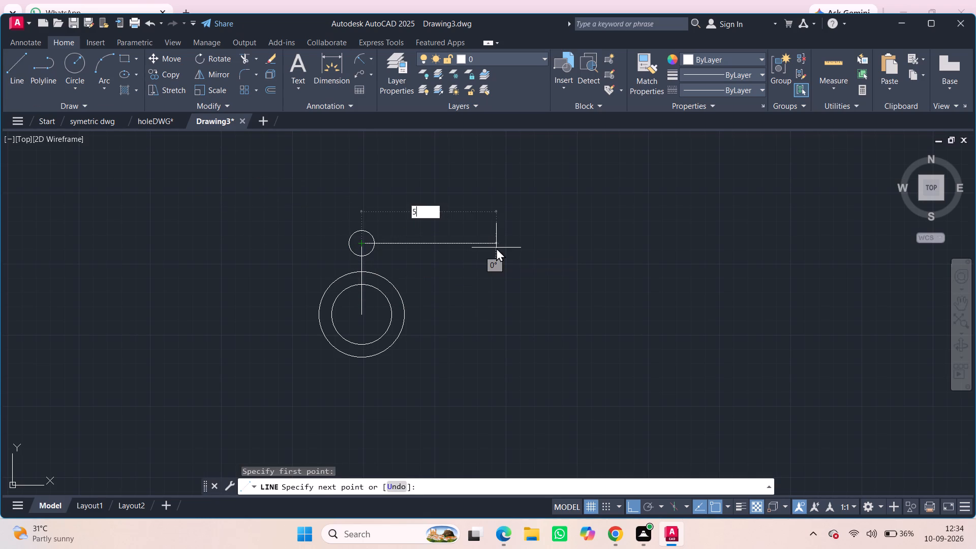
{"action": "key", "text": "Return"}
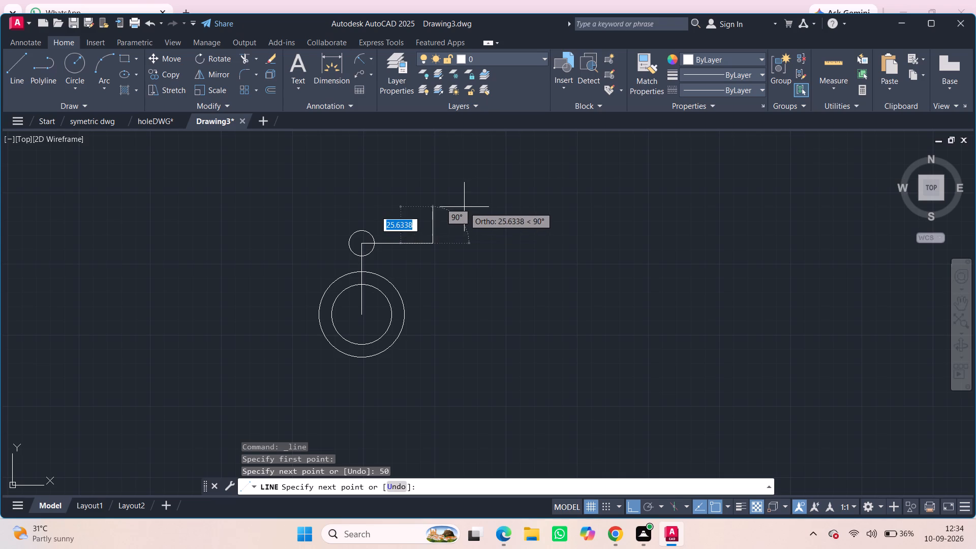
{"action": "key", "text": "Escape"}
Draw a circle of radius 6 centred on the right end of the horizontal line.
{"action": "left_click", "coordinate": [73, 60]}
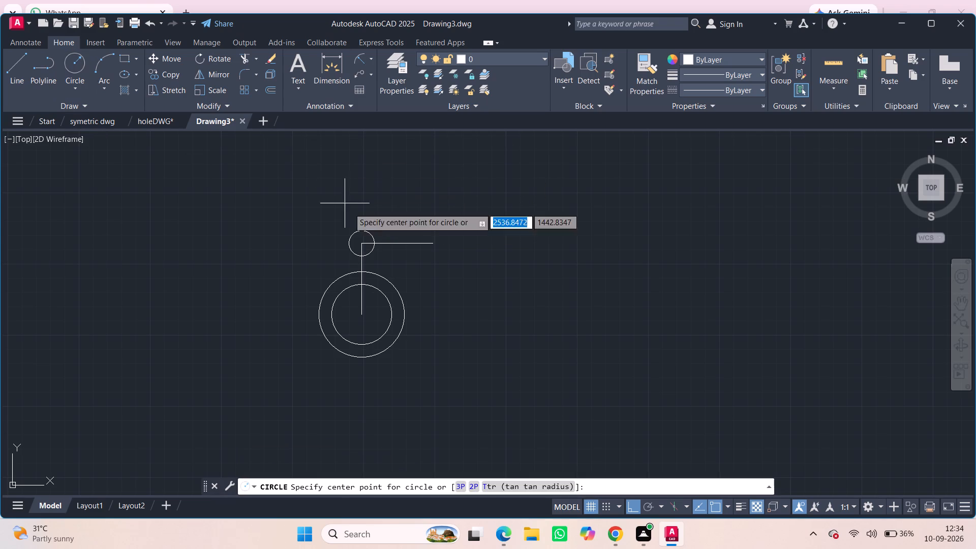
{"action": "left_click", "coordinate": [432, 242]}
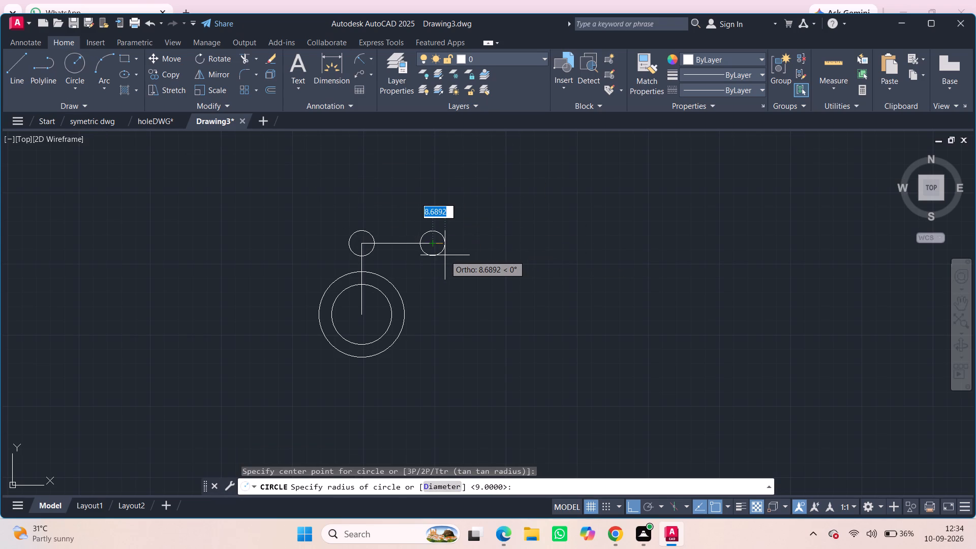
{"action": "key", "text": "6"}
{"action": "key", "text": "Return"}
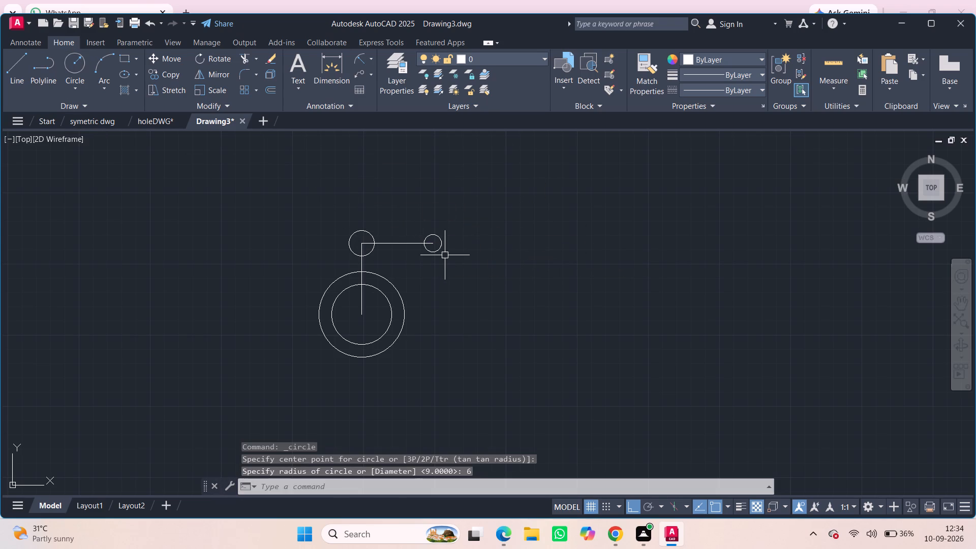
Draw a horizontal line 40 units long to the right from the centre of the radius 6 circle.
{"action": "left_click", "coordinate": [14, 69]}
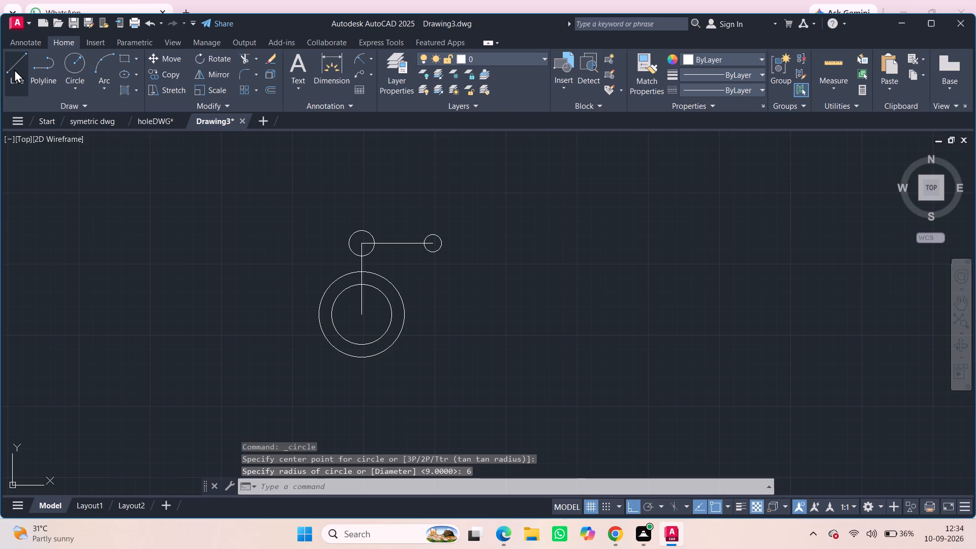
{"action": "left_click", "coordinate": [432, 247]}
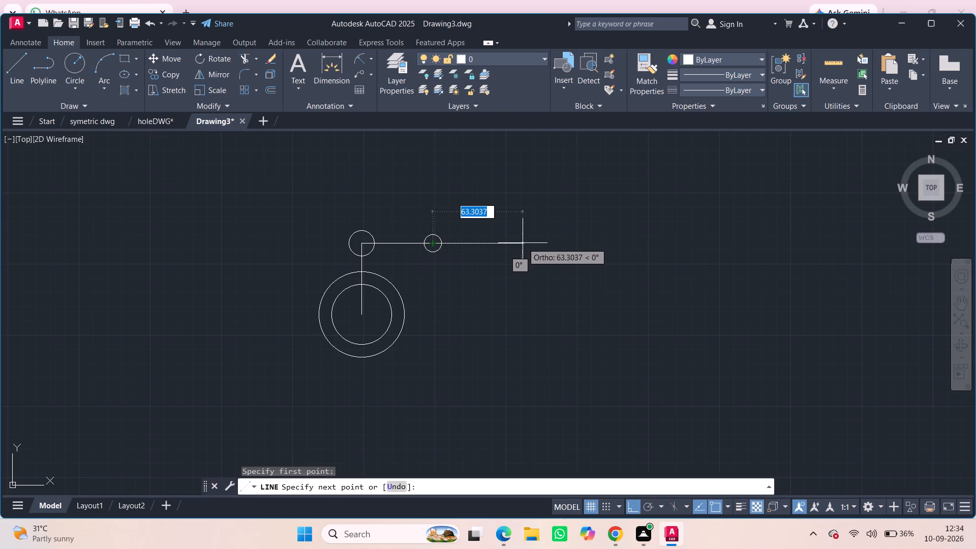
{"action": "type", "text": "40"}
{"action": "key", "text": "Return"}
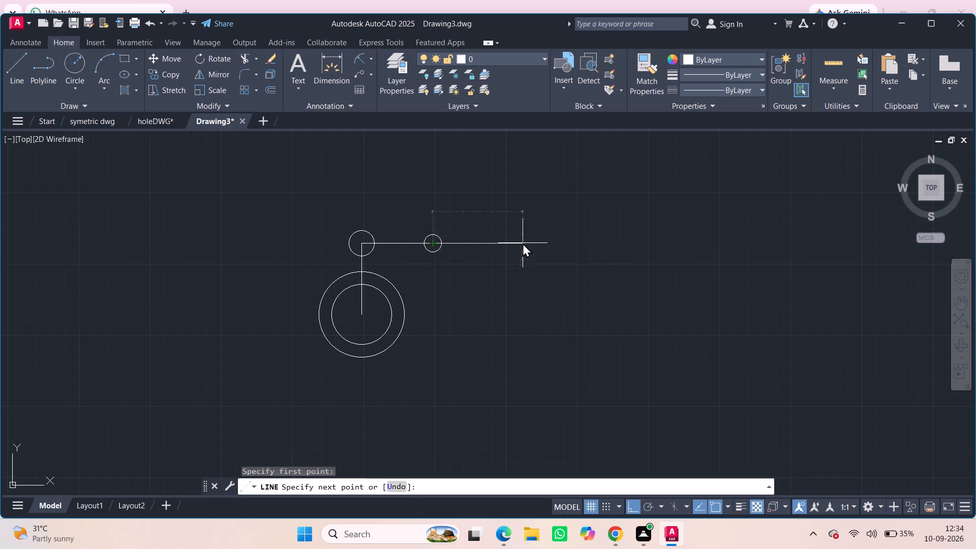
{"action": "key", "text": "Escape"}
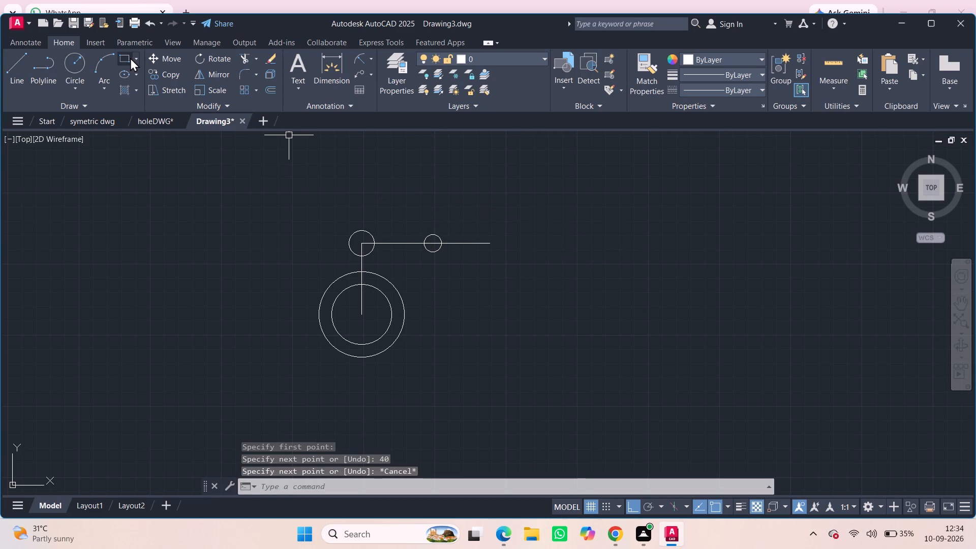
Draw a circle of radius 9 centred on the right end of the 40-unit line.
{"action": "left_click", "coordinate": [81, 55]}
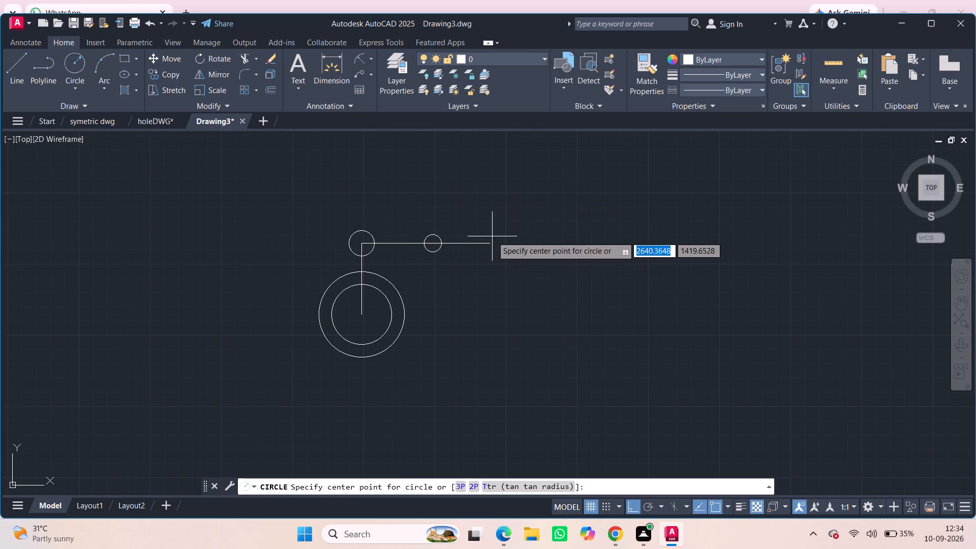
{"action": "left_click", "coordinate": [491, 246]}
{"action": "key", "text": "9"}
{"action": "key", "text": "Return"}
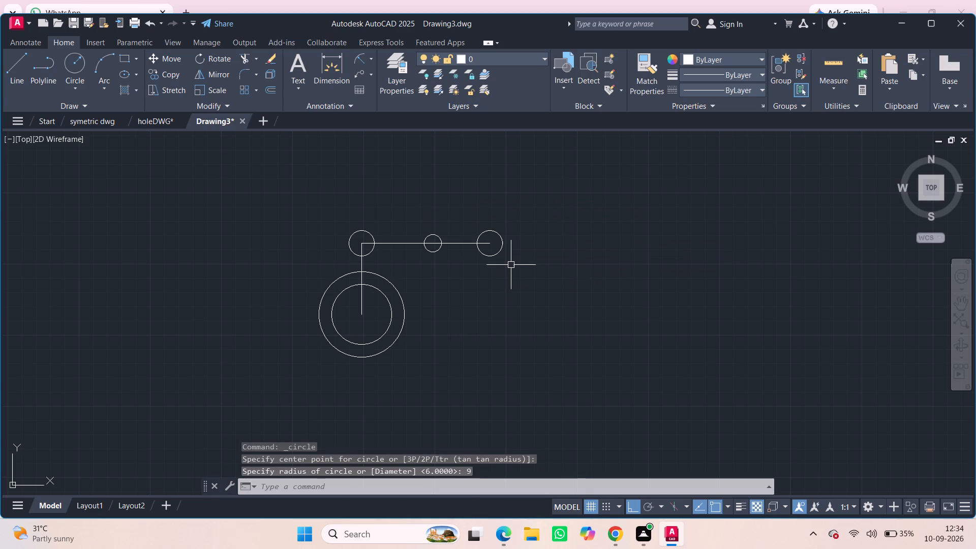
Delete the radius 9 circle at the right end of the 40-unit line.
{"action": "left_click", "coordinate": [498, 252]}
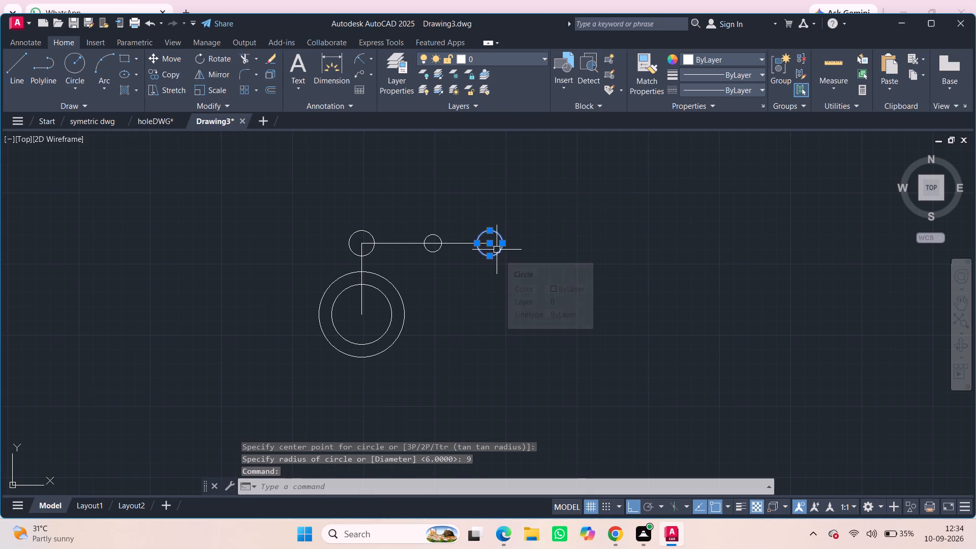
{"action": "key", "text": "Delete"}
Draw a circle of radius 6 centred on the right end of the 40-unit line.
{"action": "left_click", "coordinate": [69, 58]}
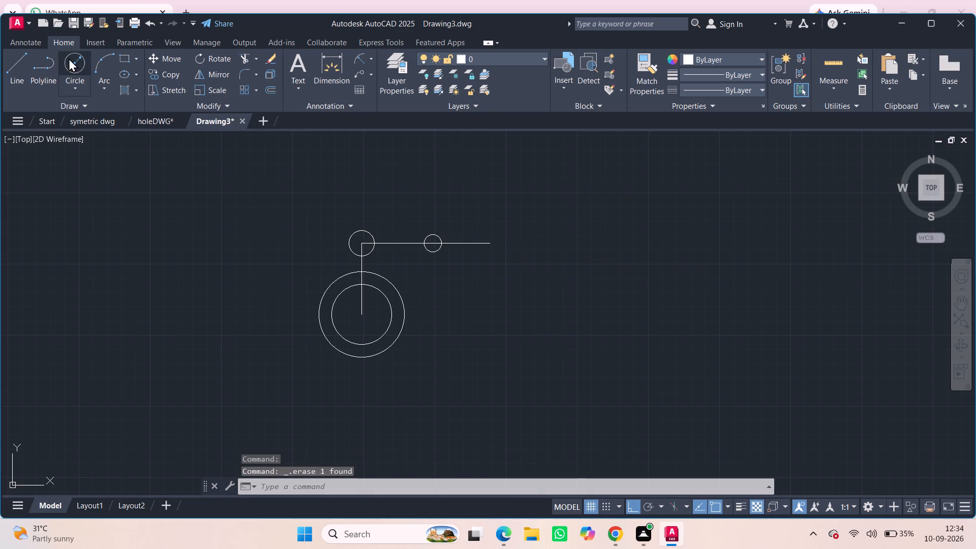
{"action": "left_click", "coordinate": [489, 246]}
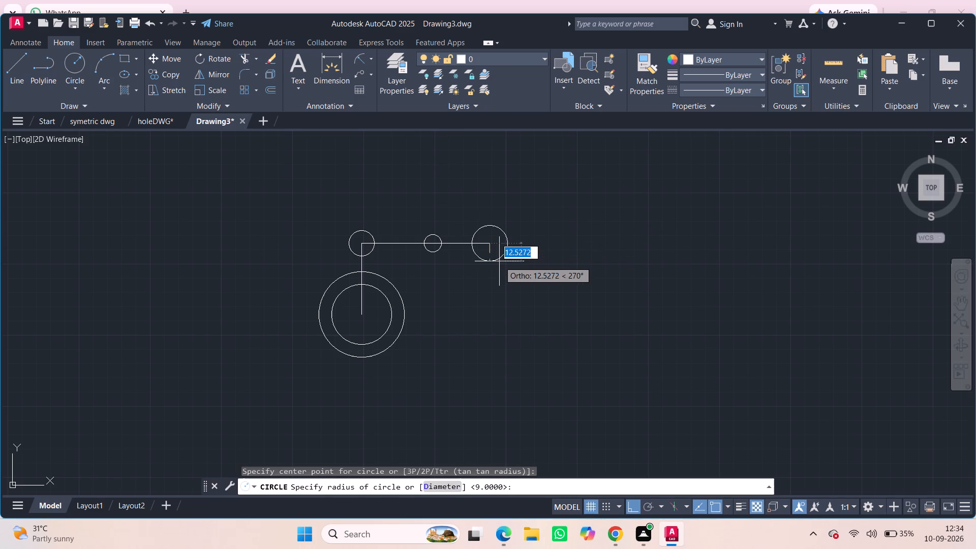
{"action": "key", "text": "6"}
{"action": "key", "text": "Return"}
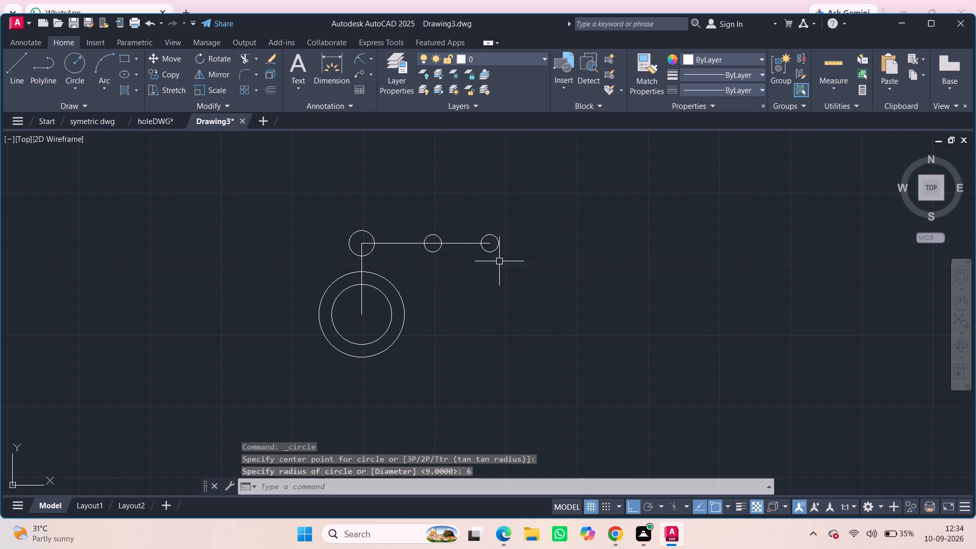
Join the two radius 6 circles into a slot with 40-unit horizontal lines between their top and bottom quadrants.
{"action": "scroll", "coordinate": [492, 257], "scroll_direction": "up", "scroll_amount": 2}
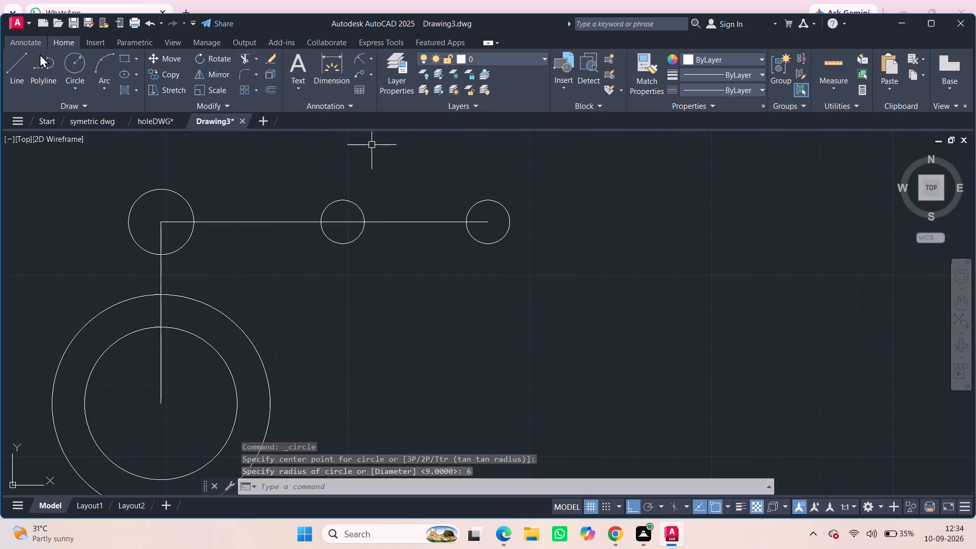
{"action": "left_click", "coordinate": [18, 65]}
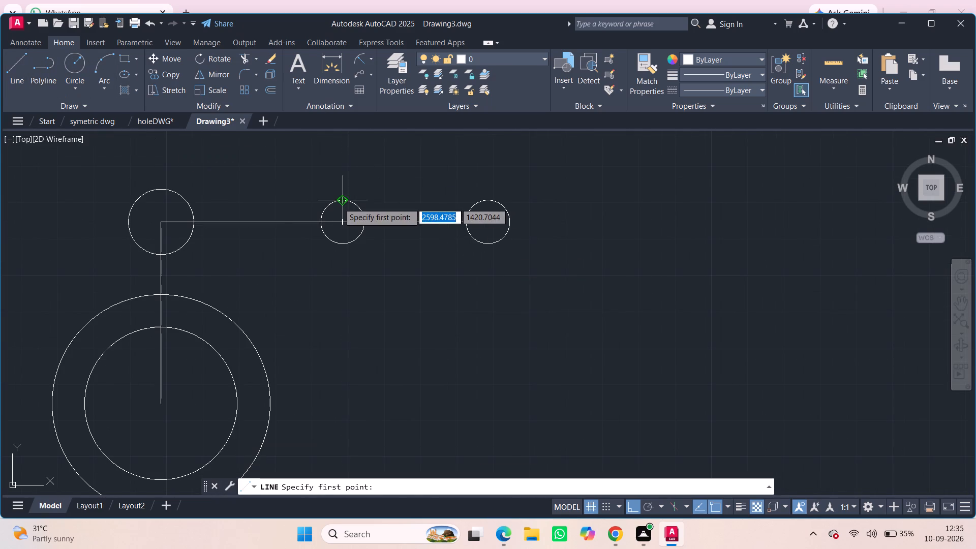
{"action": "left_click", "coordinate": [339, 203]}
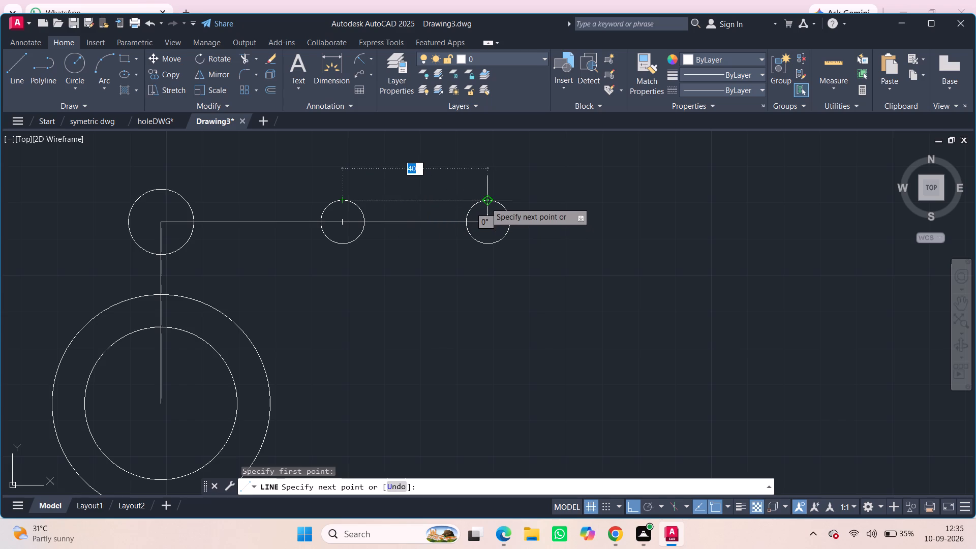
{"action": "left_click", "coordinate": [487, 202]}
{"action": "key", "text": "Escape"}
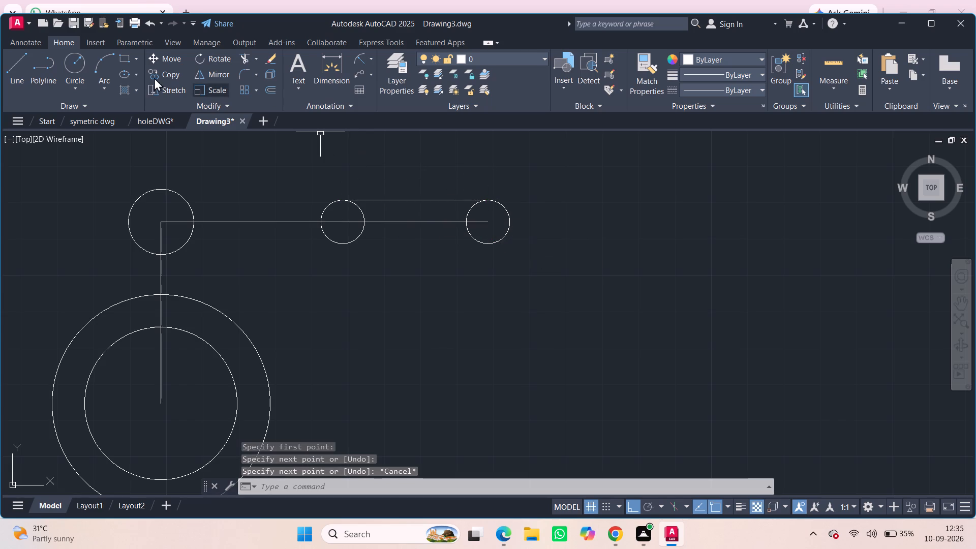
{"action": "left_click", "coordinate": [15, 69]}
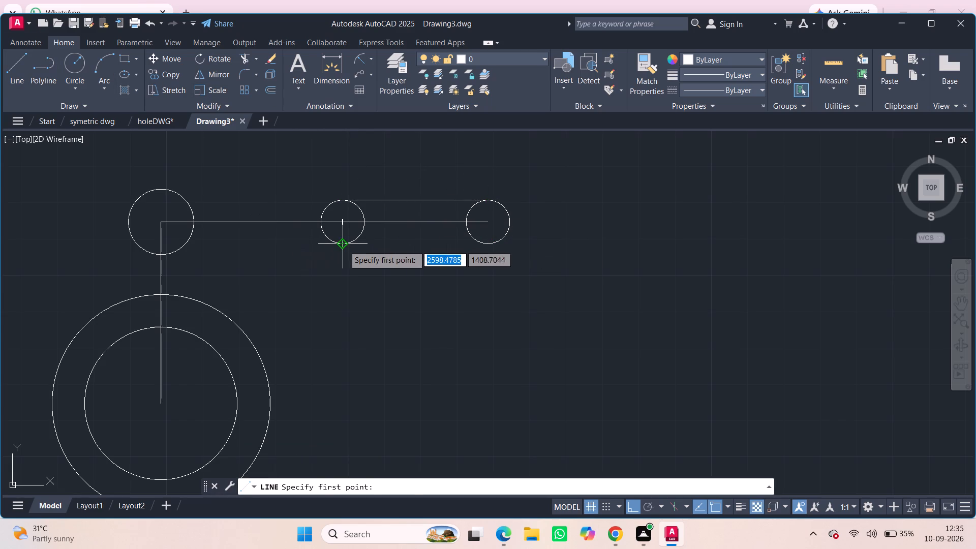
{"action": "left_click", "coordinate": [344, 246]}
{"action": "left_click", "coordinate": [487, 247]}
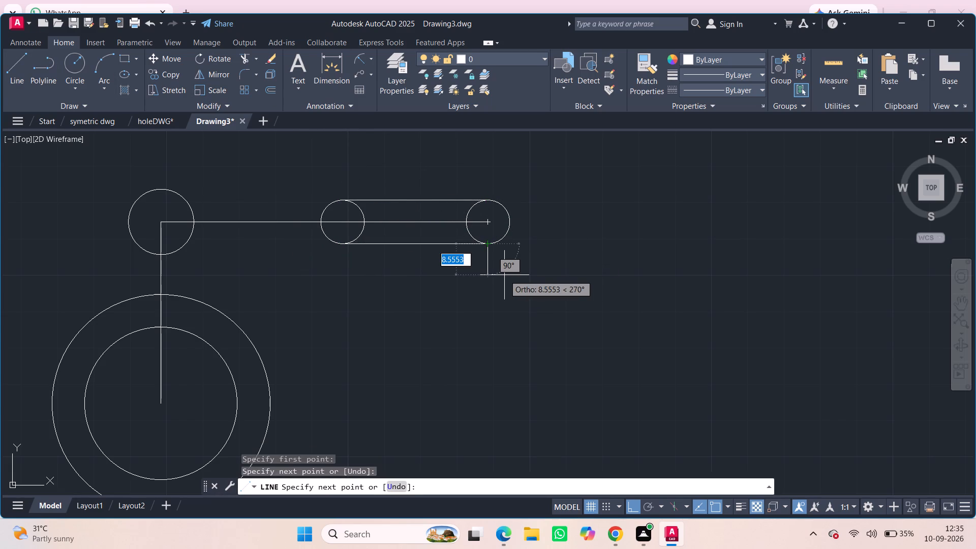
{"action": "key", "text": "Escape"}
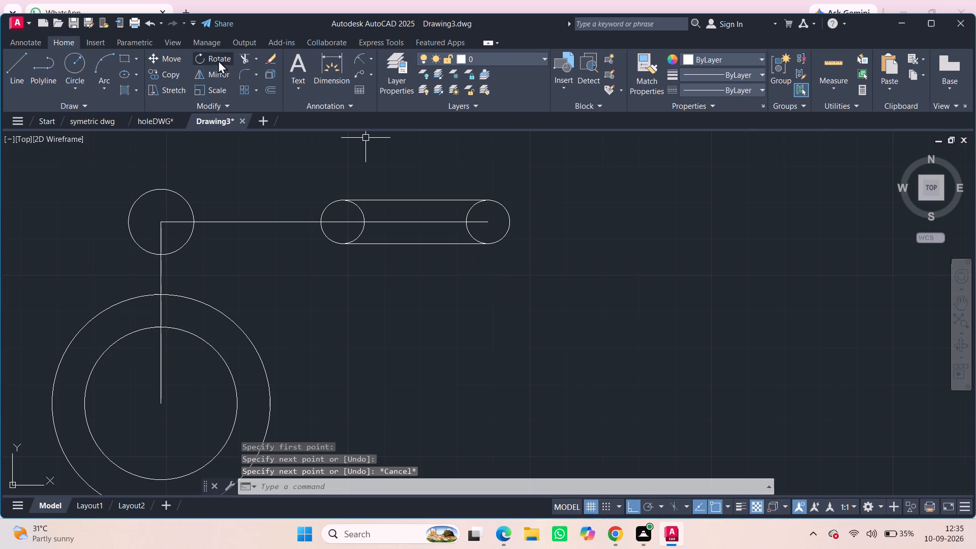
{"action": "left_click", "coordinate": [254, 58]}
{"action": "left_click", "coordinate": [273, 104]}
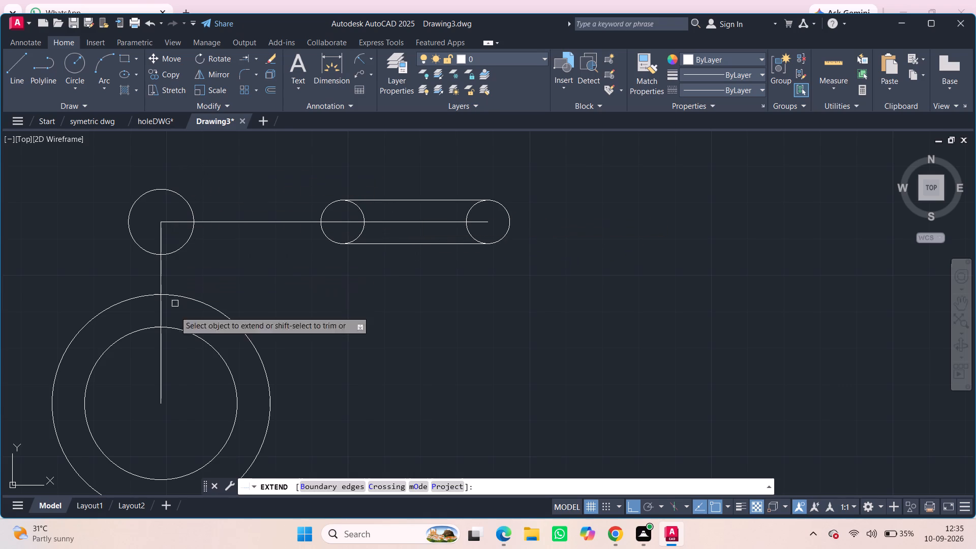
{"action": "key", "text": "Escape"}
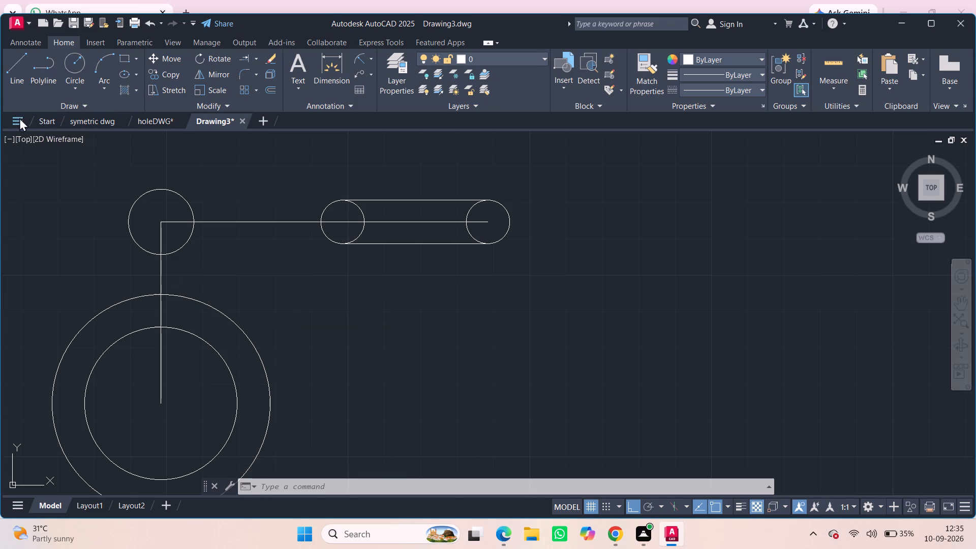
Draw a horizontal line 90 units long to the right from the centre of the concentric radius 21 and 30 circles.
{"action": "left_click", "coordinate": [18, 54]}
{"action": "left_click", "coordinate": [159, 408]}
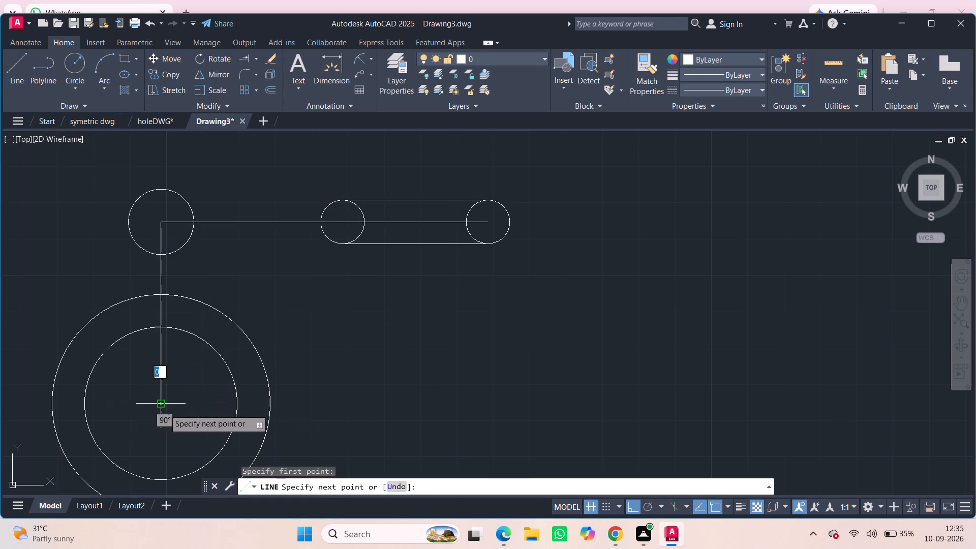
{"action": "key", "text": "9"}
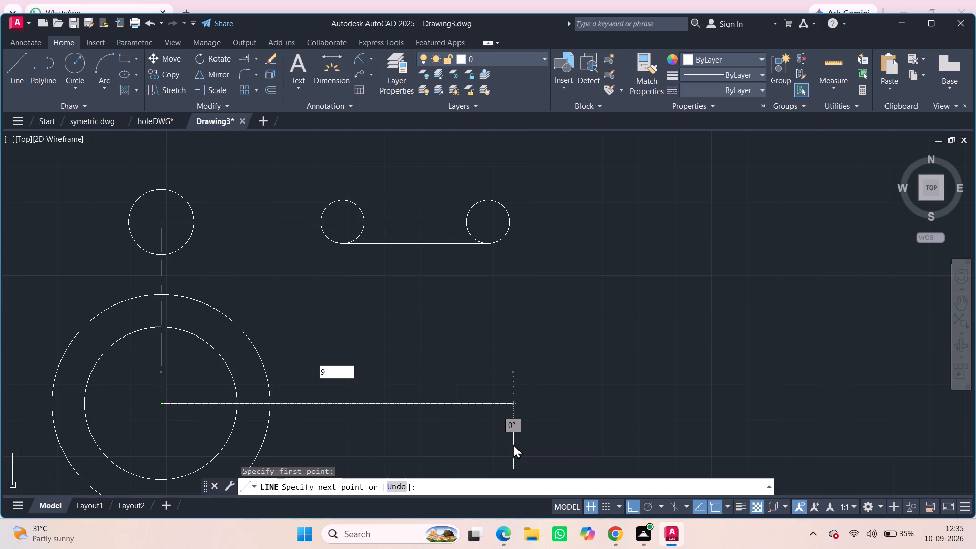
{"action": "key", "text": "0"}
{"action": "key", "text": "Return"}
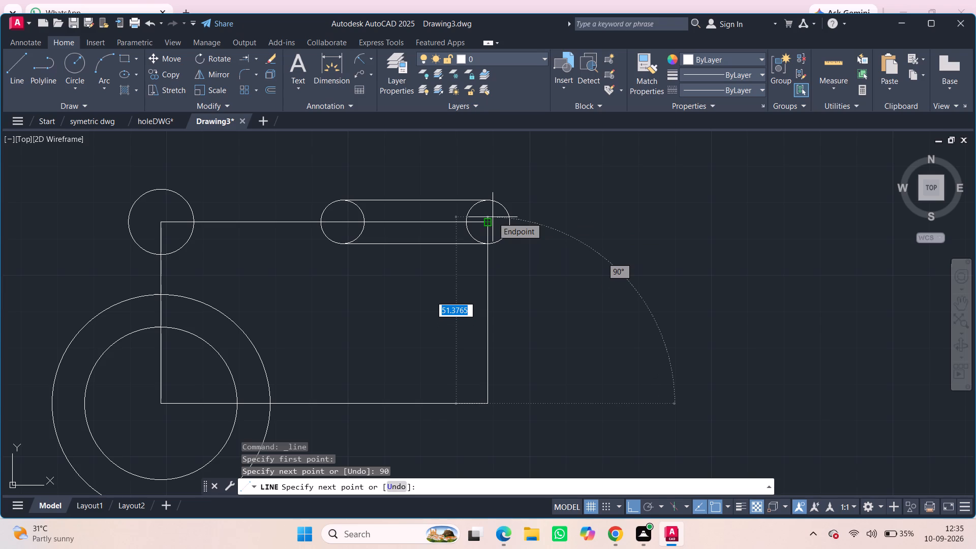
{"action": "key", "text": "Escape"}
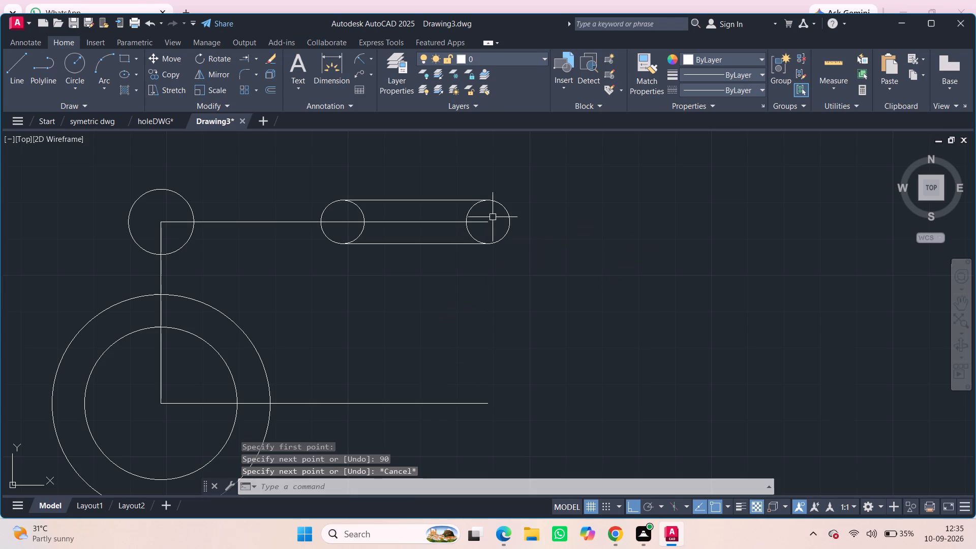
Draw a circle of radius 15 centred on the slot's right-hand radius 6 circle.
{"action": "left_click", "coordinate": [65, 54]}
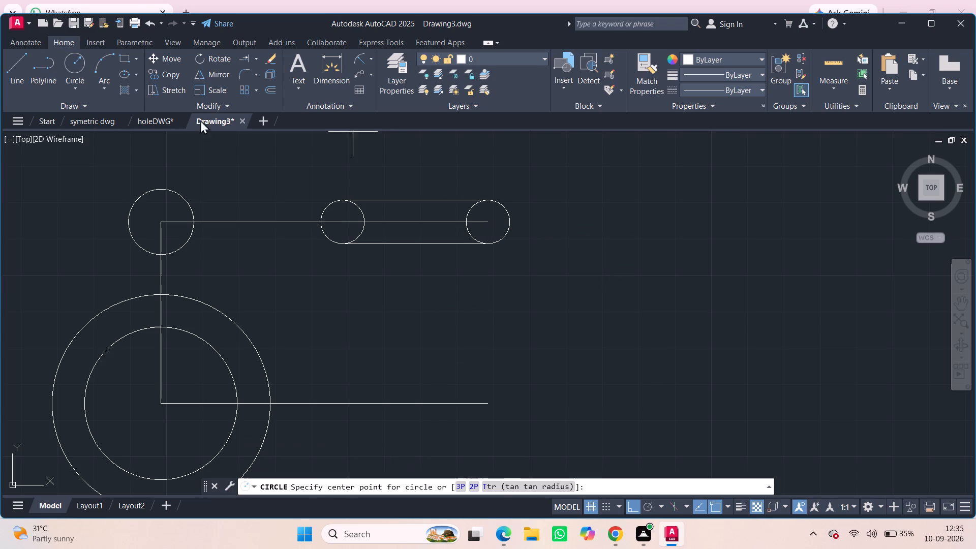
{"action": "left_click", "coordinate": [488, 223]}
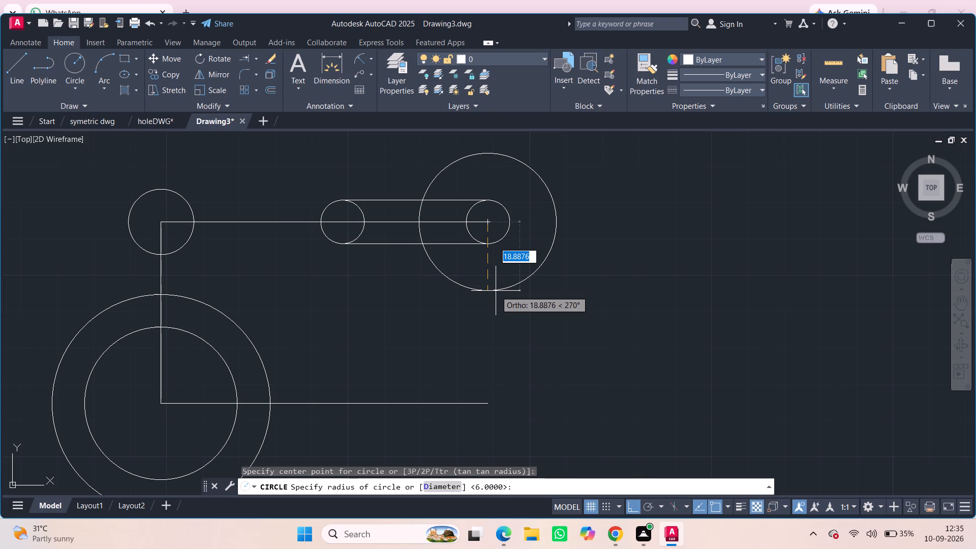
{"action": "type", "text": "15"}
{"action": "key", "text": "Return"}
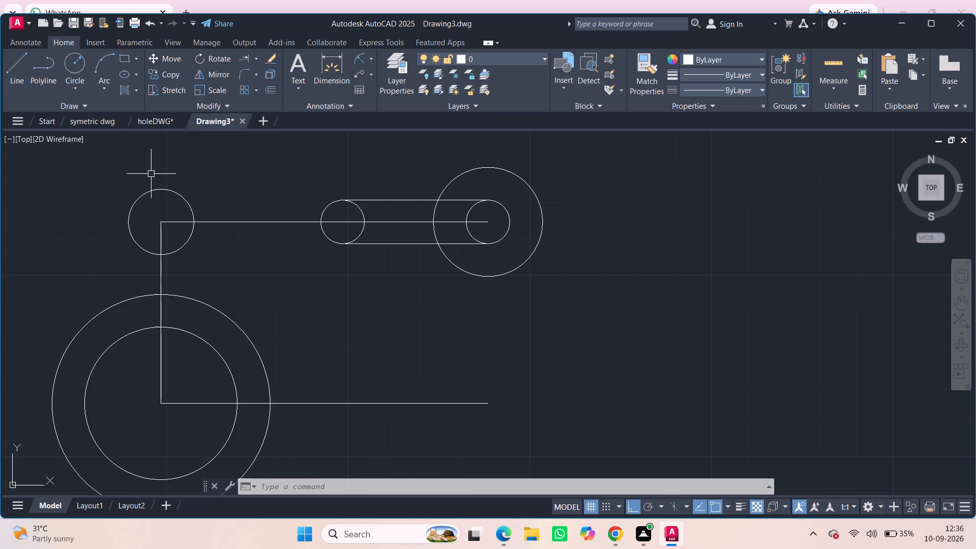
Draw a Tan, Tan, Radius circle of radius 50 tangent to the radius 30 circle and the slot-end radius 15 circle.
{"action": "left_click", "coordinate": [72, 79]}
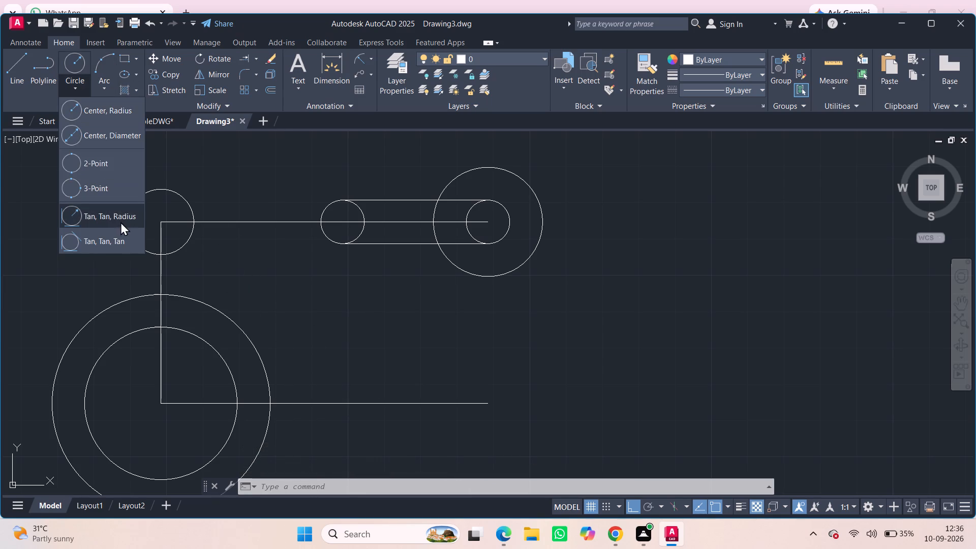
{"action": "left_click", "coordinate": [112, 212]}
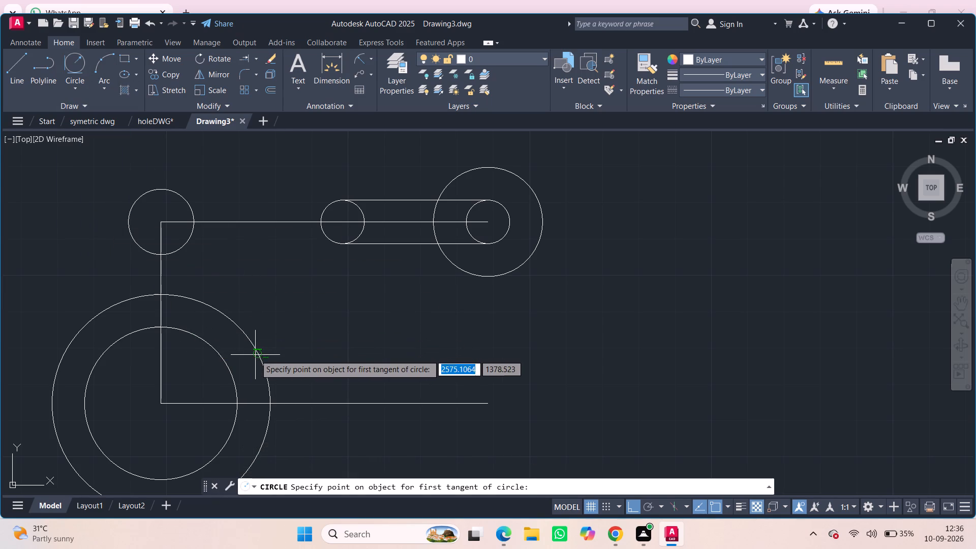
{"action": "left_click", "coordinate": [255, 355]}
{"action": "left_click", "coordinate": [475, 277]}
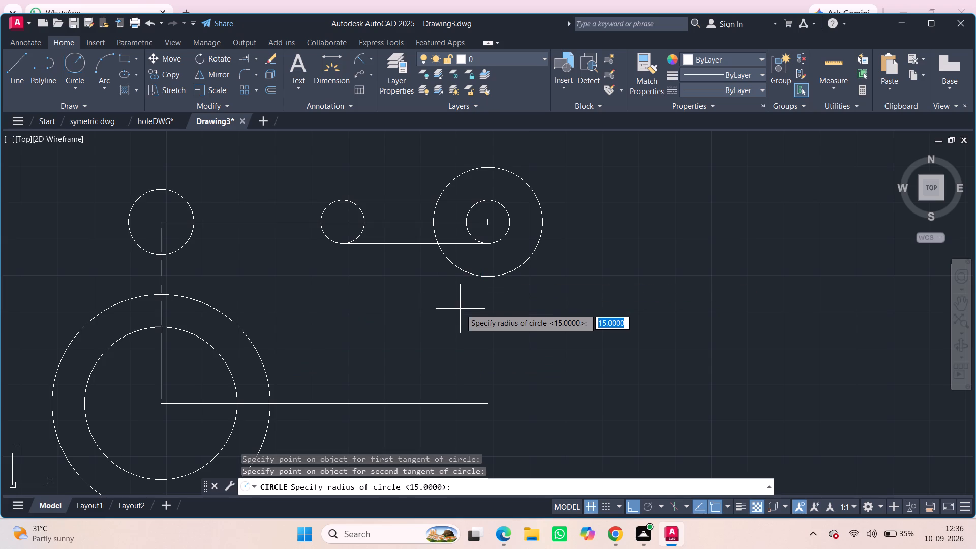
{"action": "type", "text": "50"}
{"action": "key", "text": "Return"}
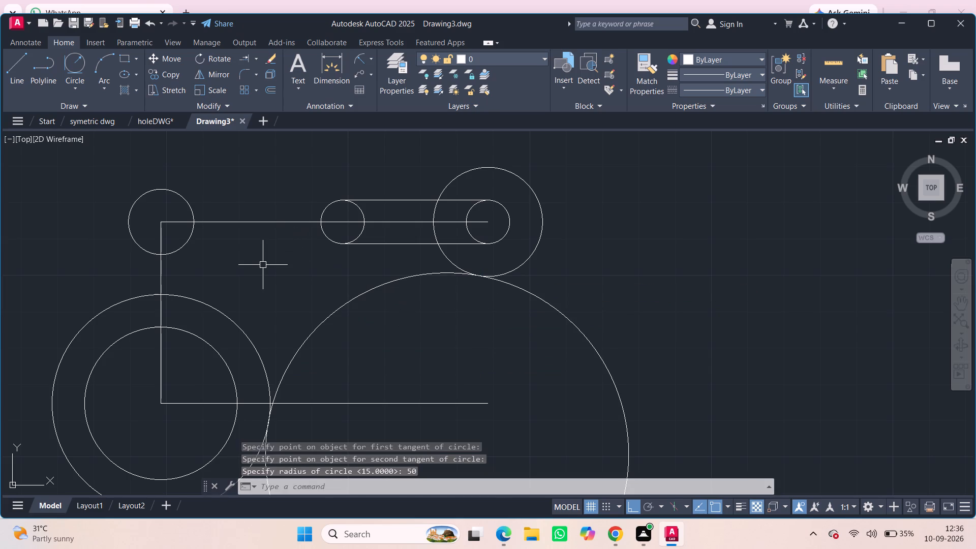
Draw a circle of radius 15 concentric with the radius 9 circle.
{"action": "middle_click_drag", "start_coordinate": [255, 277], "coordinate": [265, 265]}
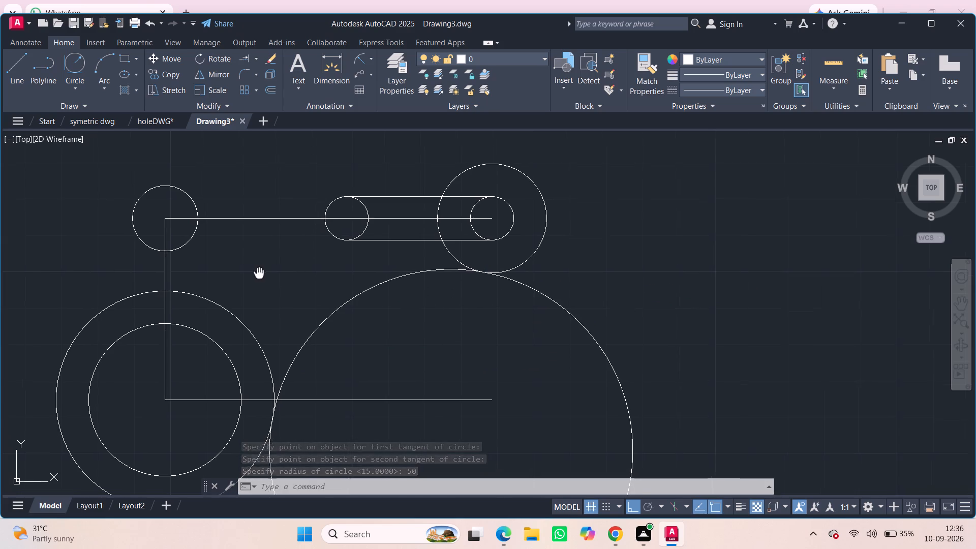
{"action": "middle_click_drag", "start_coordinate": [265, 265], "coordinate": [322, 172]}
{"action": "middle_click_drag", "start_coordinate": [322, 172], "coordinate": [329, 228]}
{"action": "scroll", "coordinate": [333, 226], "scroll_direction": "down", "scroll_amount": 1}
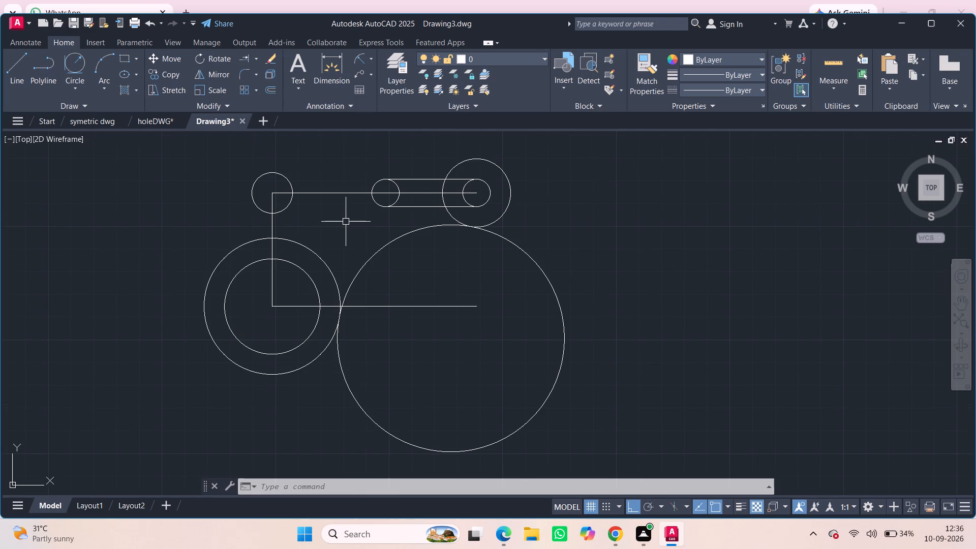
{"action": "left_click", "coordinate": [79, 56]}
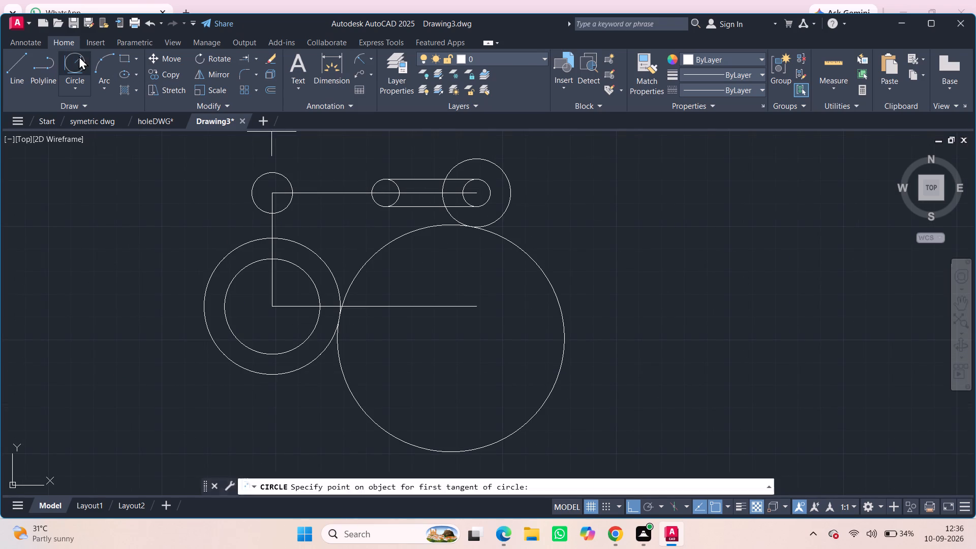
{"action": "left_click", "coordinate": [79, 79]}
{"action": "left_click", "coordinate": [114, 109]}
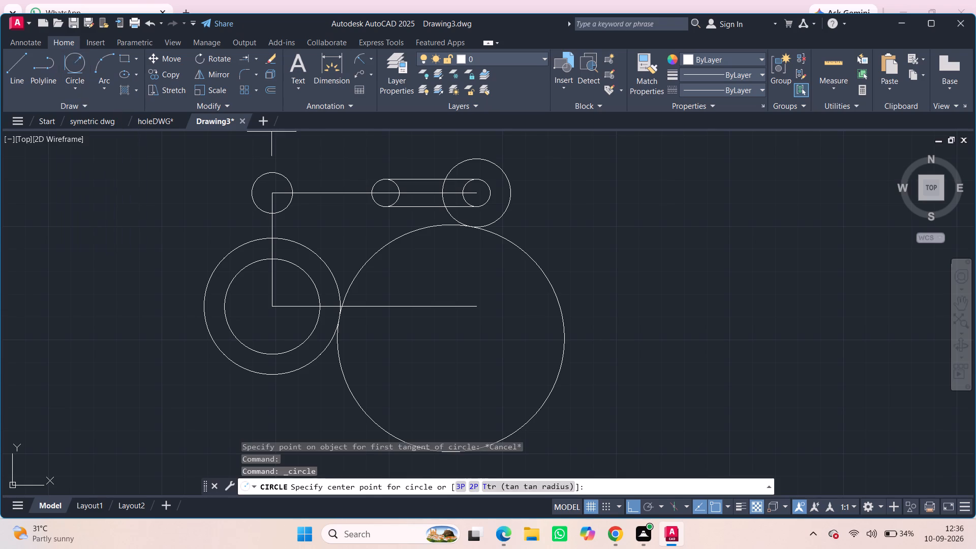
{"action": "left_click", "coordinate": [271, 194]}
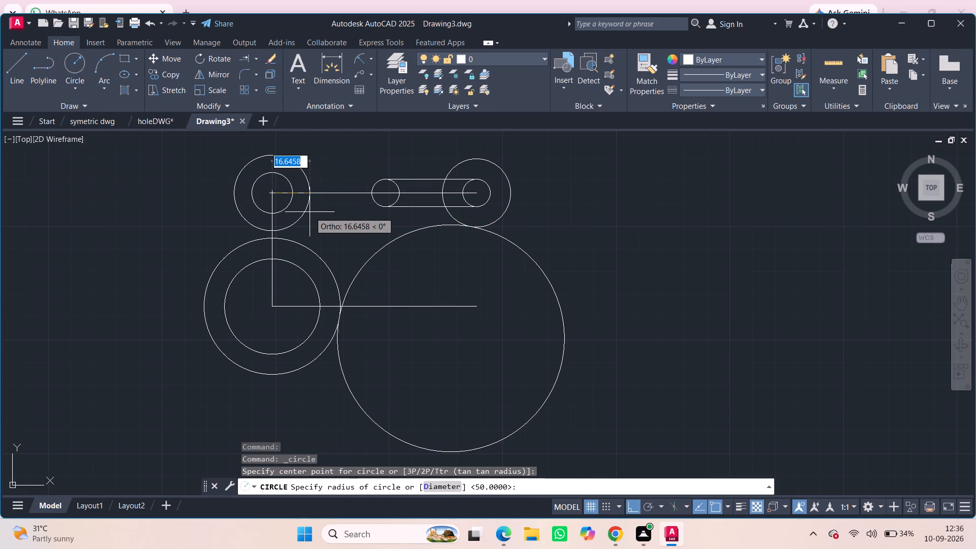
{"action": "type", "text": "15"}
{"action": "key", "text": "Return"}
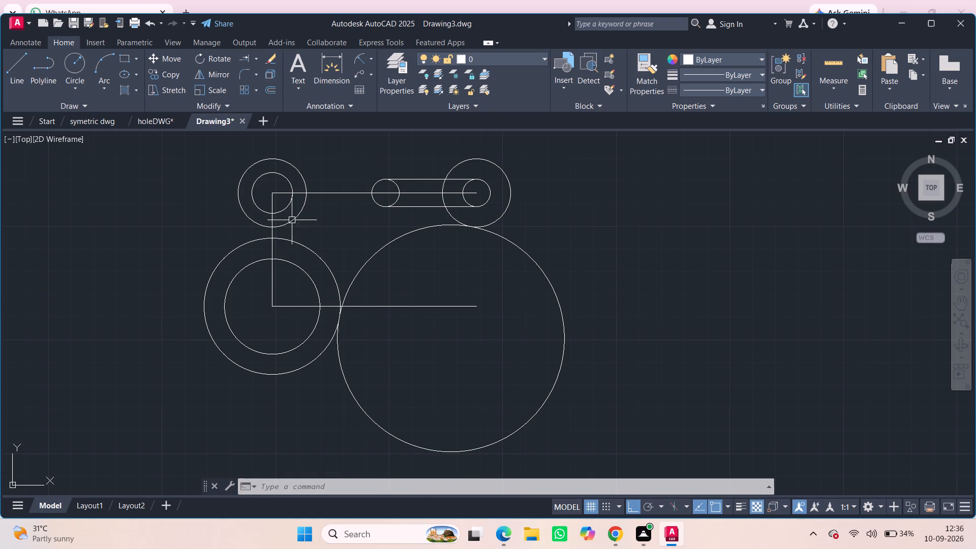
Draw a Tan, Tan, Radius circle of radius 30 tangent to the left sides of the radius 9 and radius 21 circles.
{"action": "left_click", "coordinate": [74, 85]}
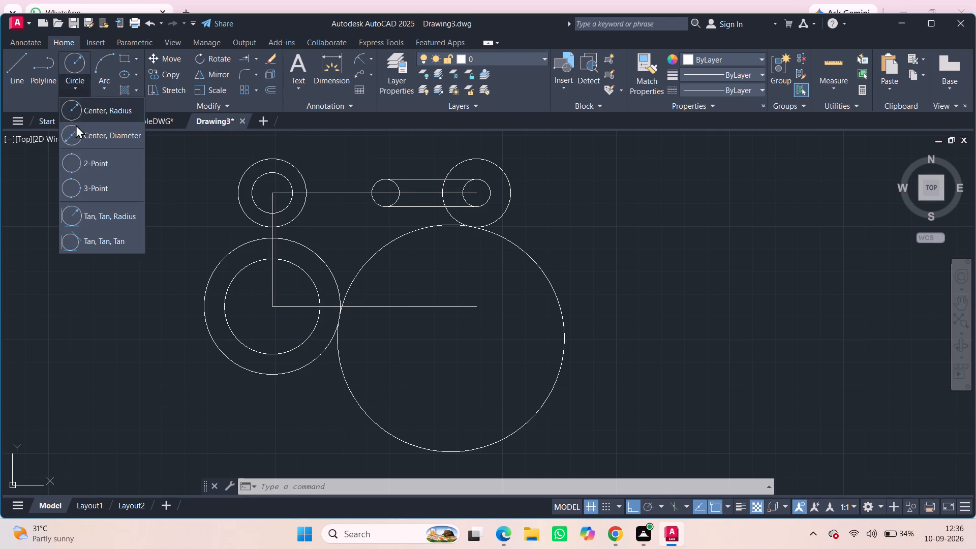
{"action": "left_click", "coordinate": [105, 227]}
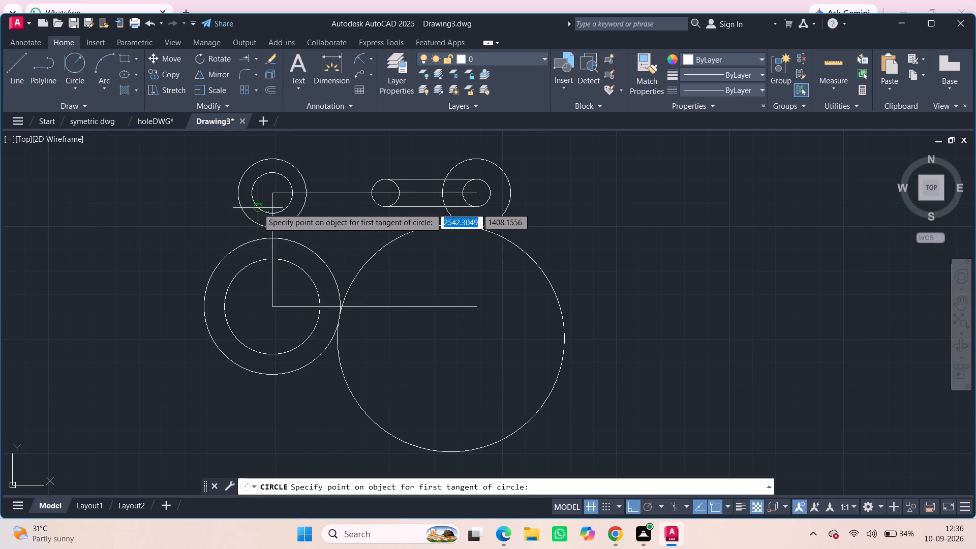
{"action": "left_click", "coordinate": [257, 207]}
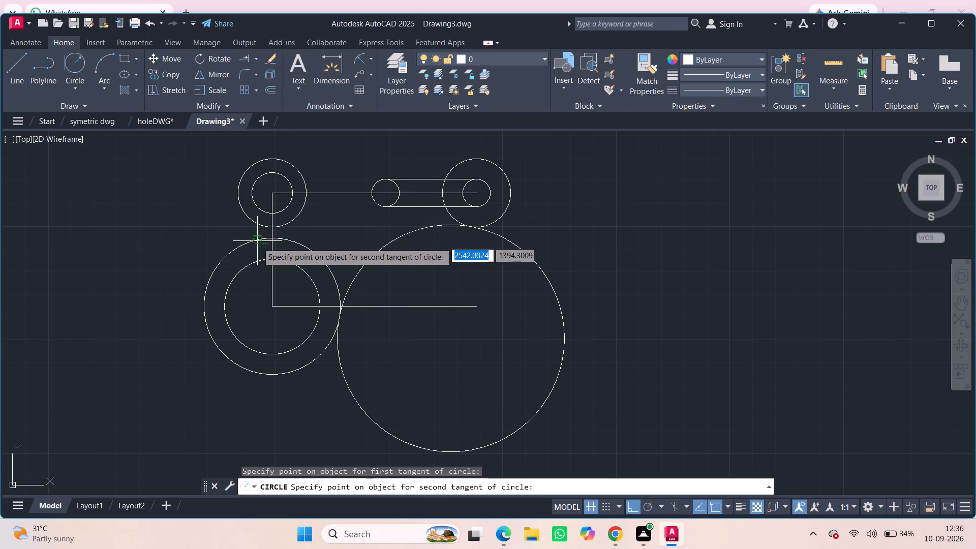
{"action": "left_click", "coordinate": [246, 265]}
{"action": "type", "text": "30"}
{"action": "key", "text": "Return"}
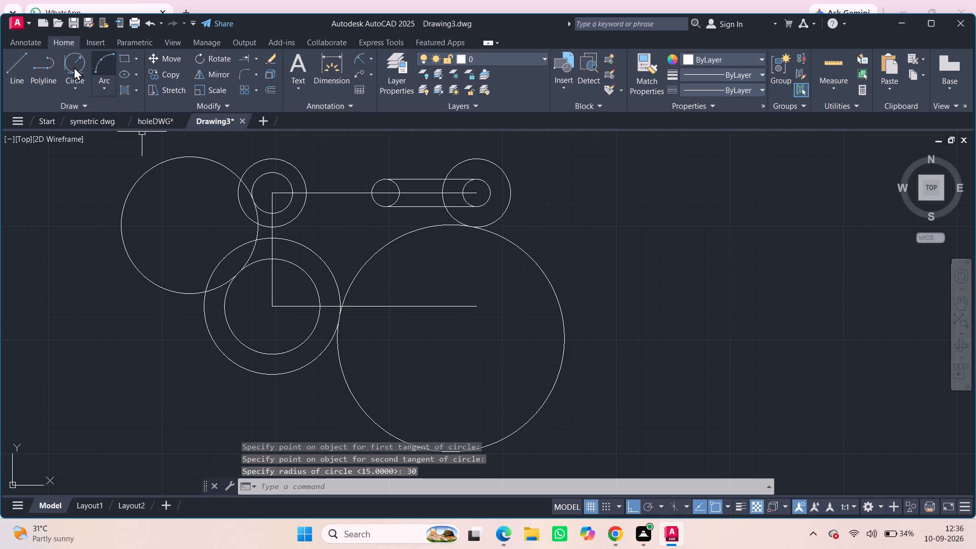
Draw a Tan, Tan, Radius circle of radius 30 tangent to the right sides of the radius 9 and radius 21 circles.
{"action": "left_click", "coordinate": [74, 67]}
{"action": "left_click", "coordinate": [287, 206]}
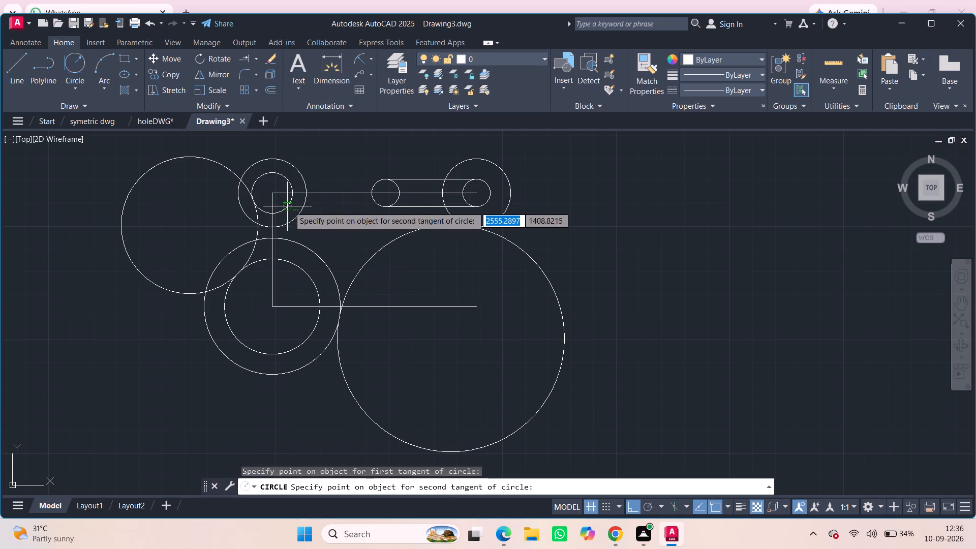
{"action": "left_click", "coordinate": [301, 272]}
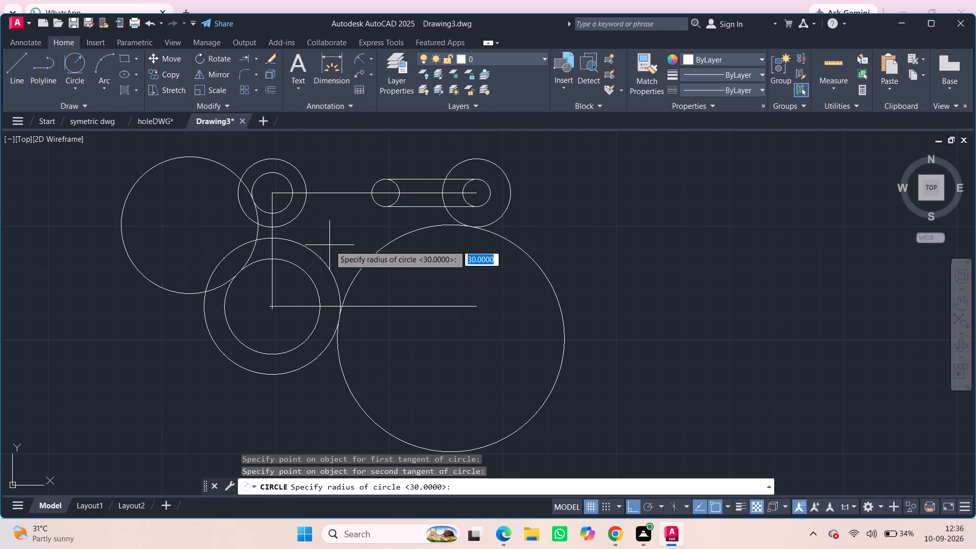
{"action": "type", "text": "30"}
{"action": "key", "text": "Return"}
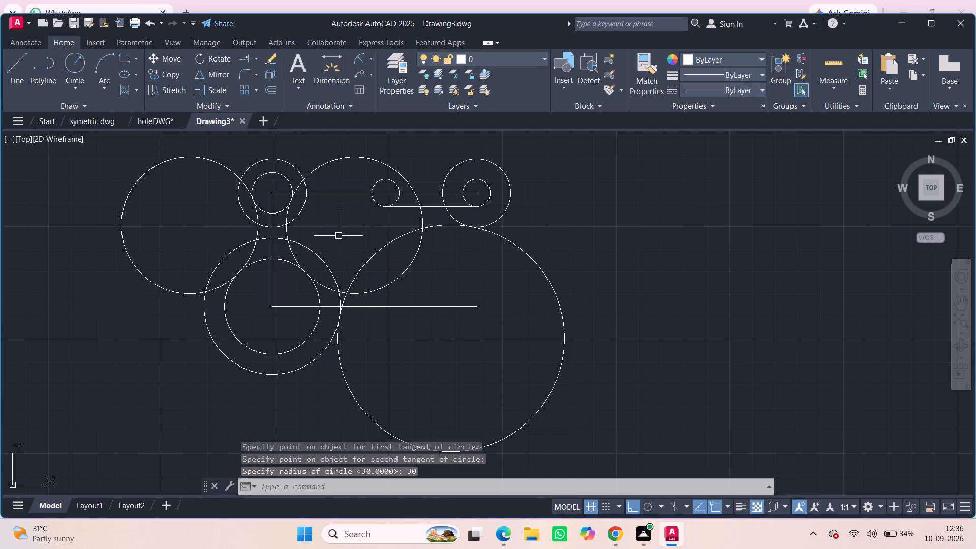
Trim the radius 30 tangent circle between the hubs and slot, removing its arcs outside the hubs up to the slot.
{"action": "left_click", "coordinate": [258, 57]}
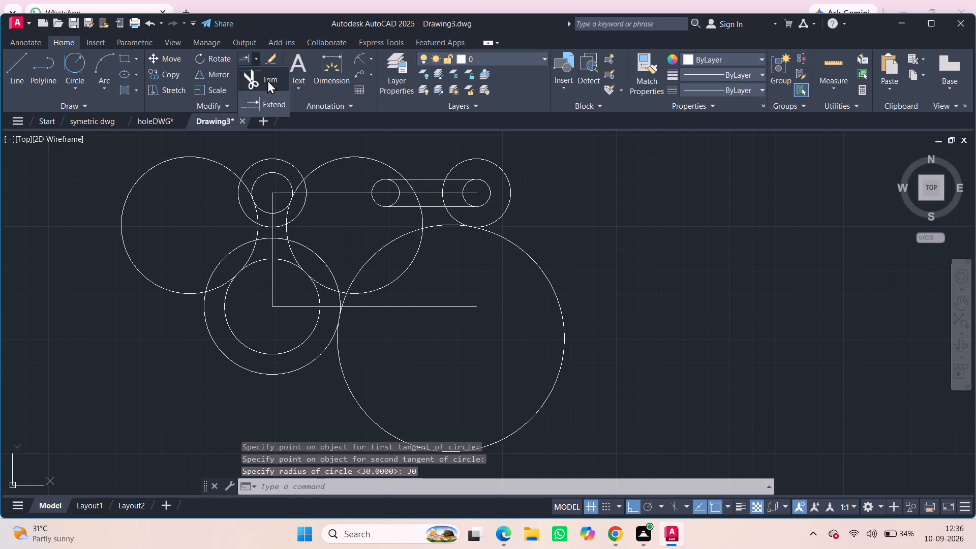
{"action": "left_click", "coordinate": [267, 80]}
{"action": "left_click", "coordinate": [343, 161]}
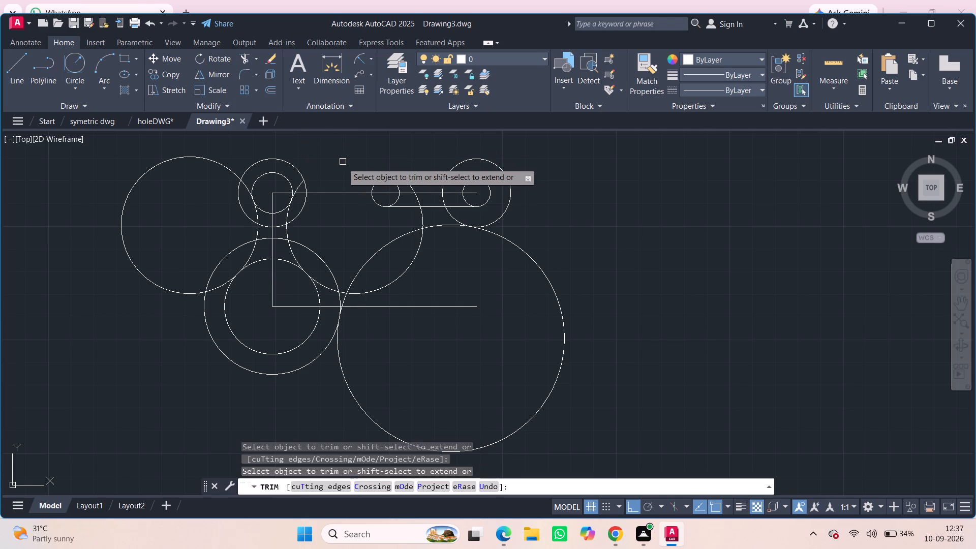
{"action": "left_click", "coordinate": [323, 287]}
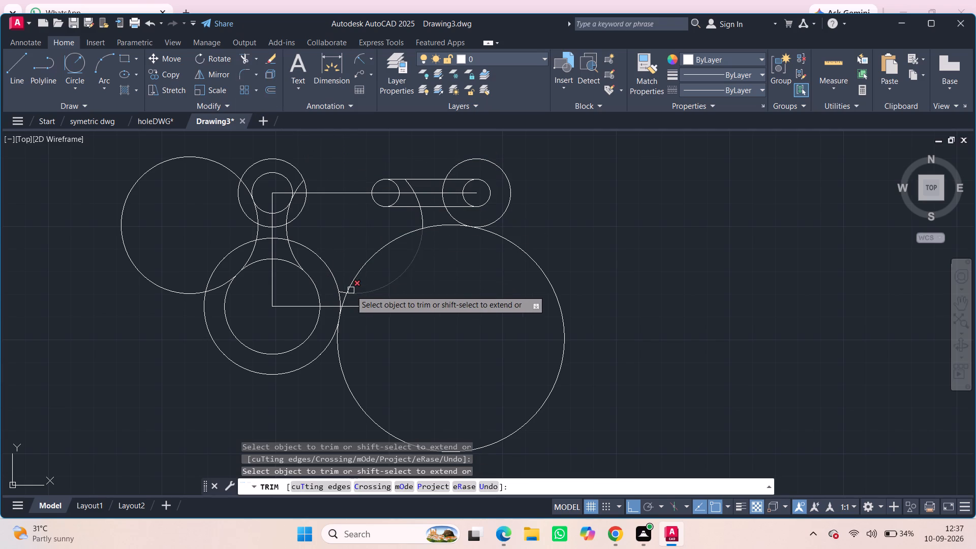
{"action": "left_click", "coordinate": [361, 291]}
{"action": "left_click", "coordinate": [342, 294]}
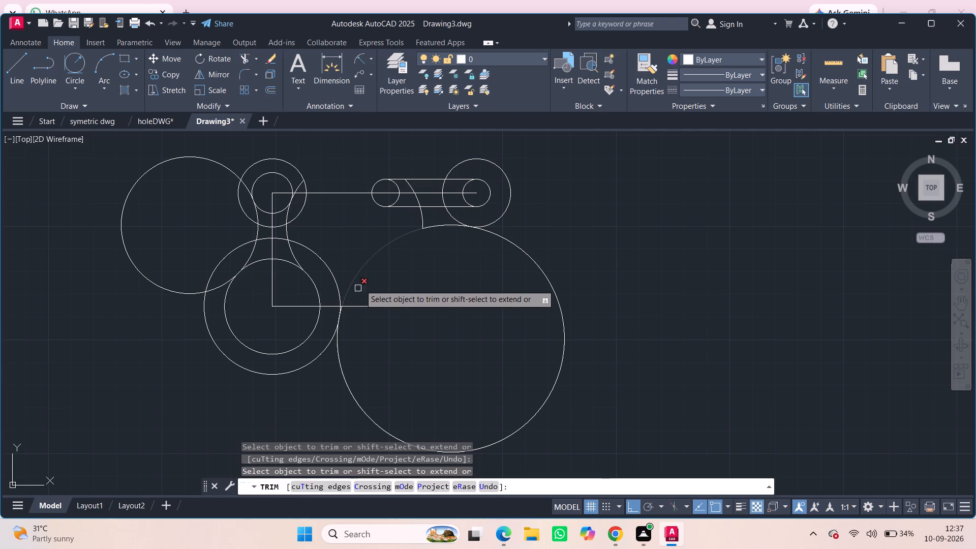
{"action": "left_click", "coordinate": [425, 218]}
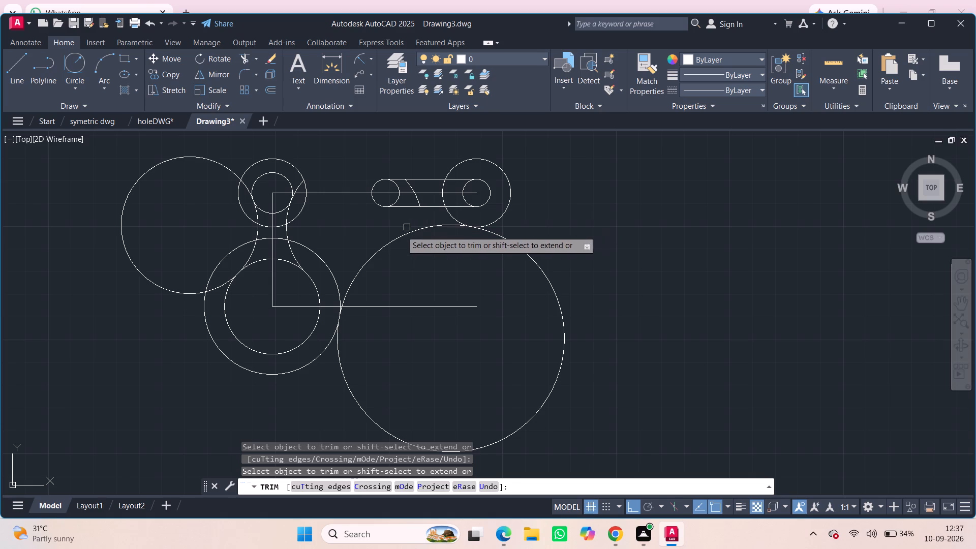
Trim the lower horizontal line beyond the radius 50 circle and remove that circle's large lower arc.
{"action": "left_click", "coordinate": [394, 305]}
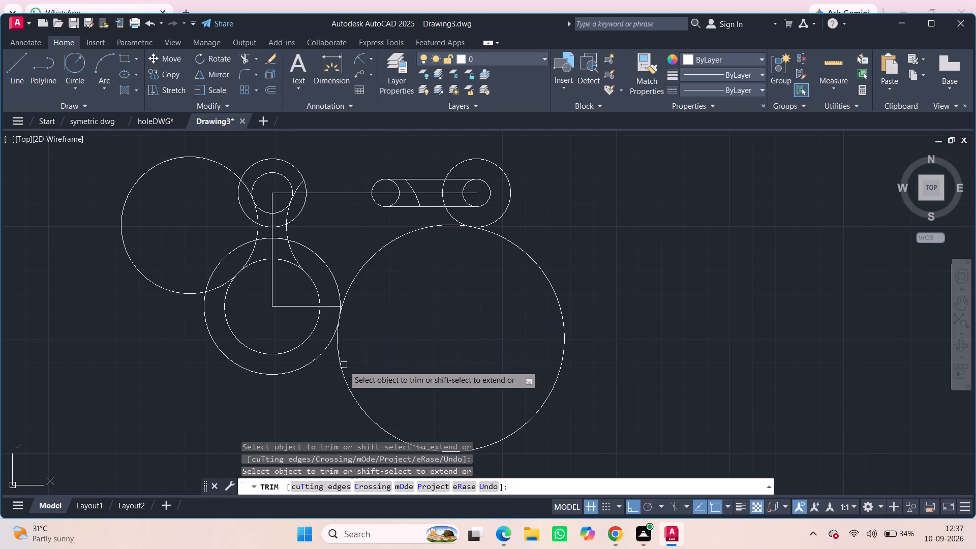
{"action": "left_click", "coordinate": [341, 369]}
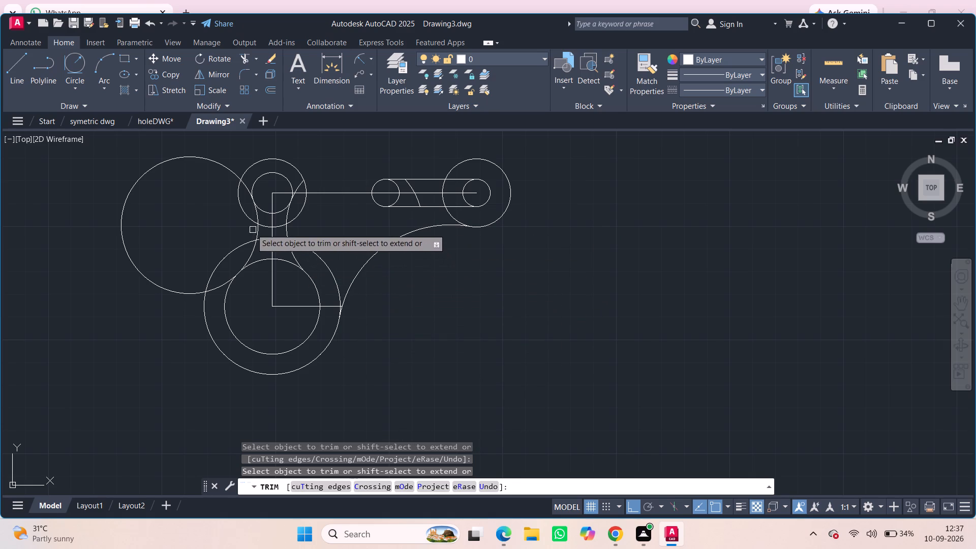
Trim the left radius 30 tangent circle to its neck arc and remove the radius 21 circle's top between the neck arcs.
{"action": "left_click", "coordinate": [247, 187]}
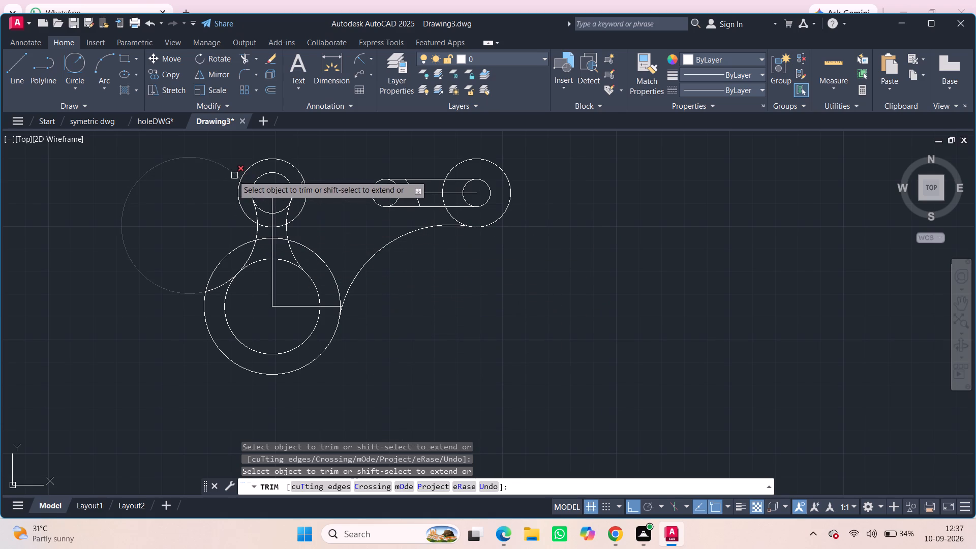
{"action": "left_click", "coordinate": [226, 170]}
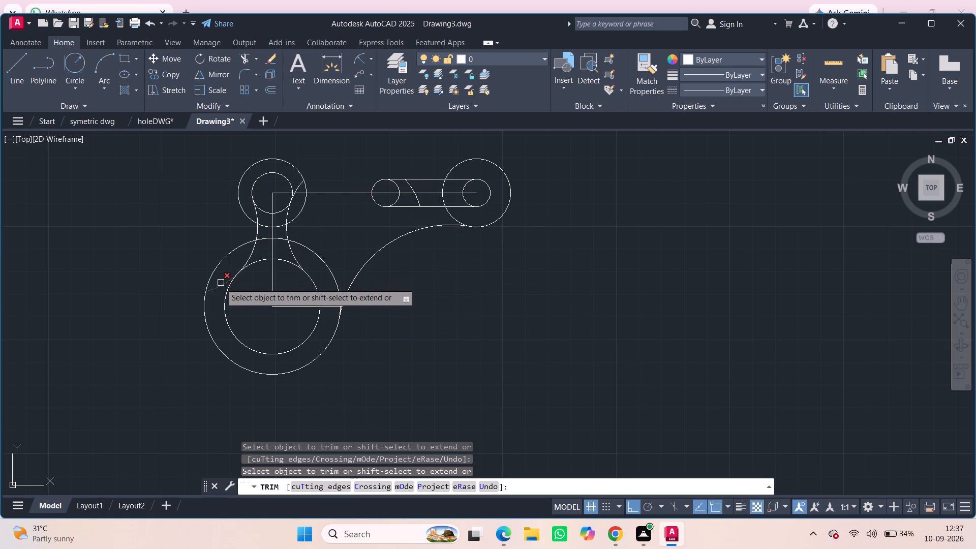
{"action": "left_click", "coordinate": [221, 283]}
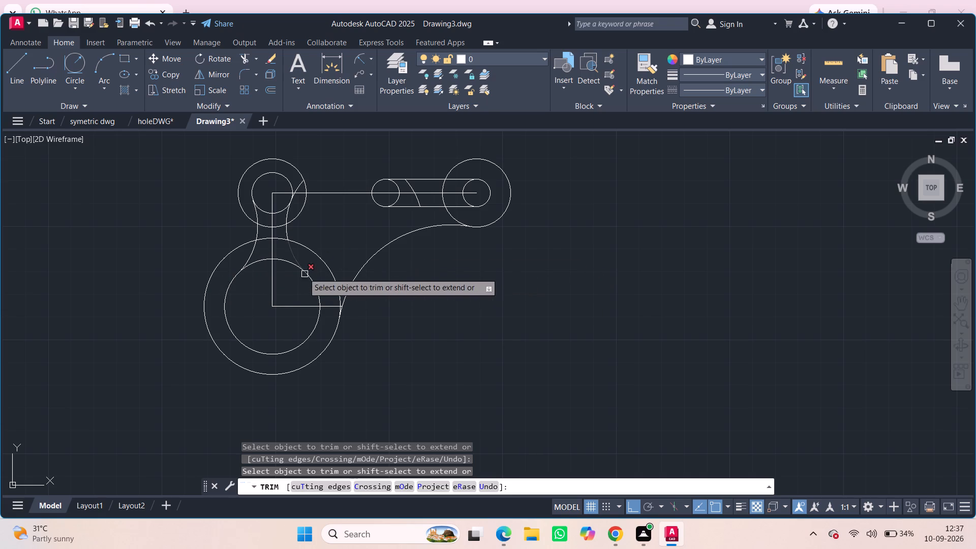
{"action": "left_click", "coordinate": [286, 259]}
{"action": "left_click", "coordinate": [258, 264]}
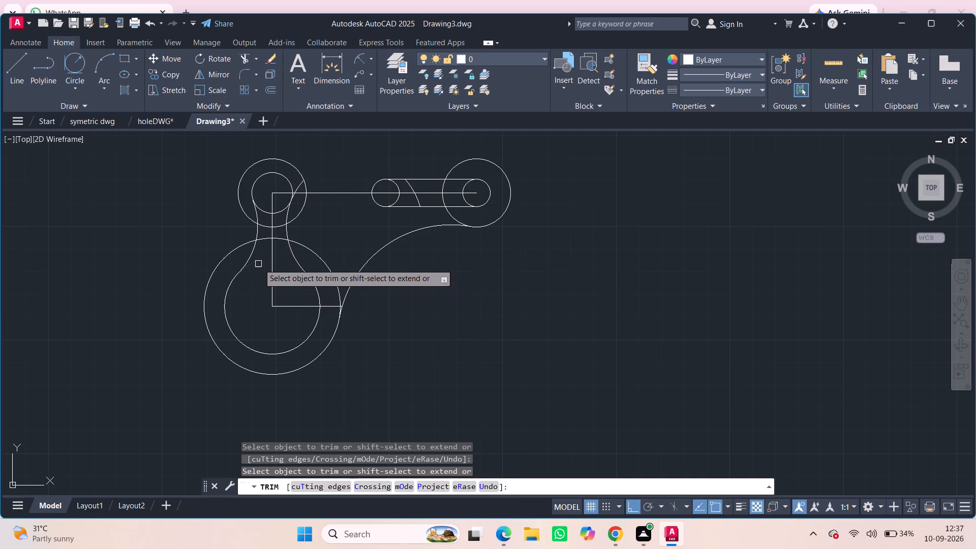
Trim the remaining pieces of the lower horizontal line outside the radius 21 circle.
{"action": "left_click", "coordinate": [329, 309]}
{"action": "scroll", "coordinate": [347, 305], "scroll_direction": "up", "scroll_amount": 6}
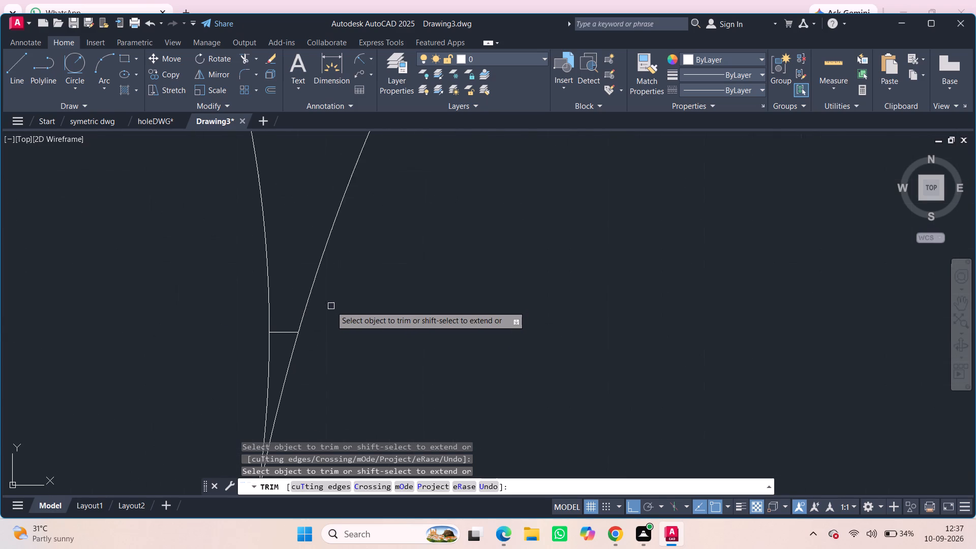
{"action": "left_click", "coordinate": [281, 333]}
Draw a line from the upper radius 15 circle's left quadrant to the lower radius 30 circle's left quadrant.
{"action": "scroll", "coordinate": [326, 309], "scroll_direction": "down", "scroll_amount": 7}
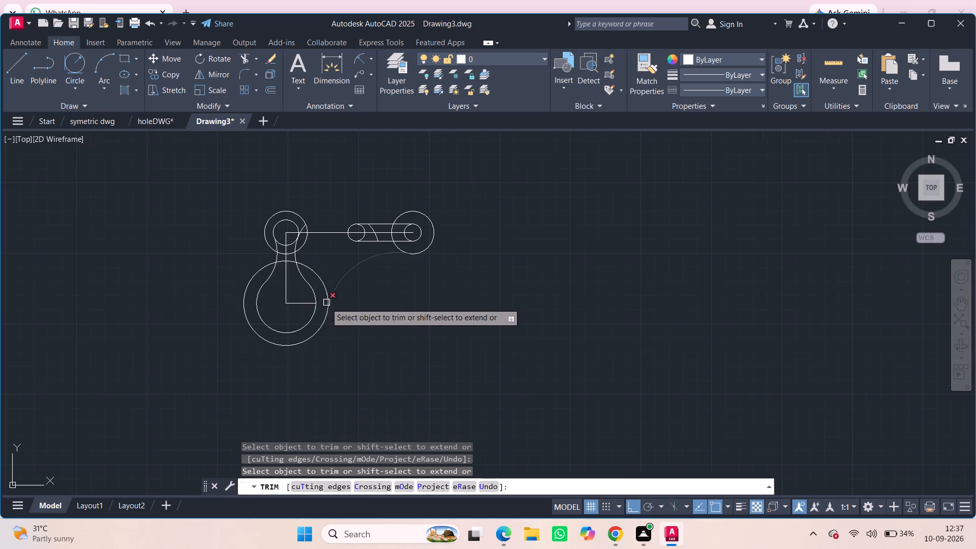
{"action": "middle_click_drag", "start_coordinate": [325, 261], "coordinate": [343, 288]}
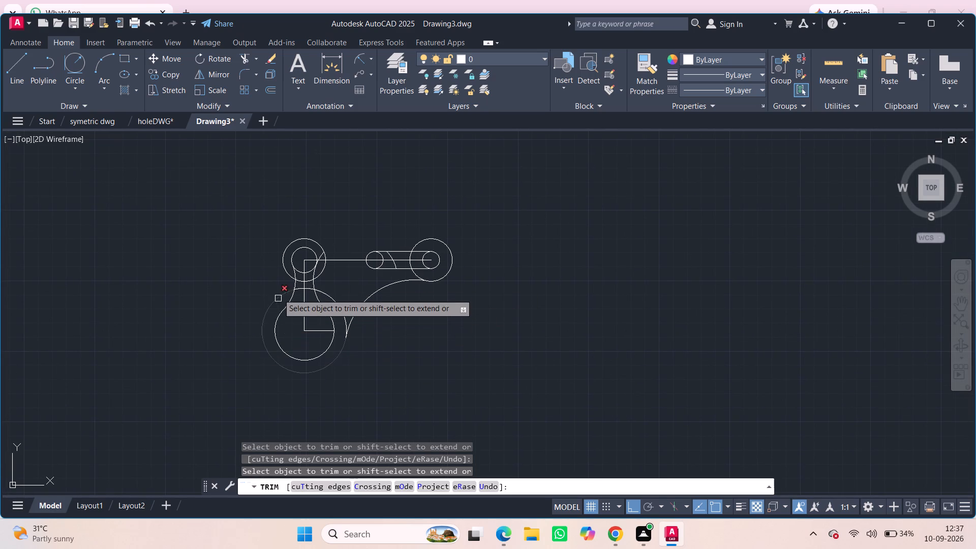
{"action": "scroll", "coordinate": [318, 268], "scroll_direction": "up", "scroll_amount": 1}
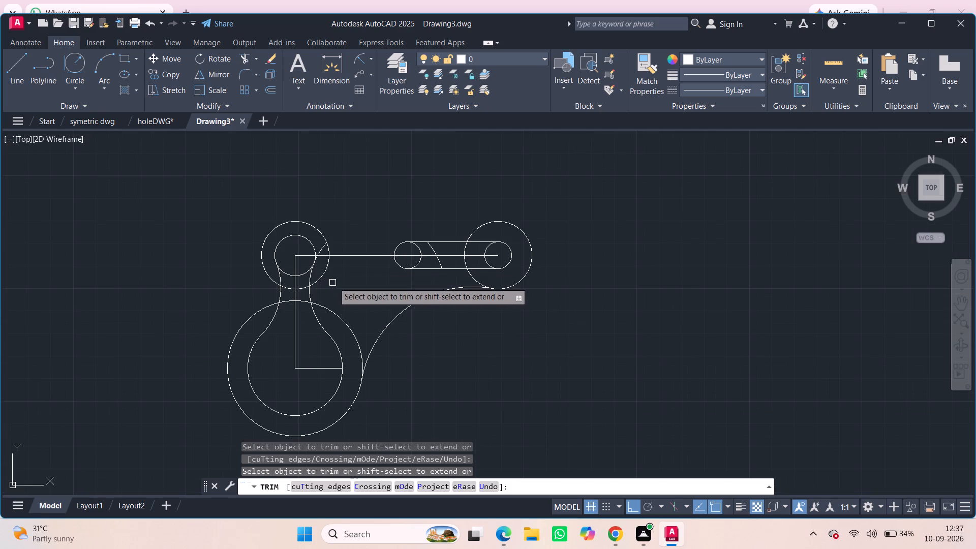
{"action": "middle_click_drag", "start_coordinate": [352, 280], "coordinate": [356, 252]}
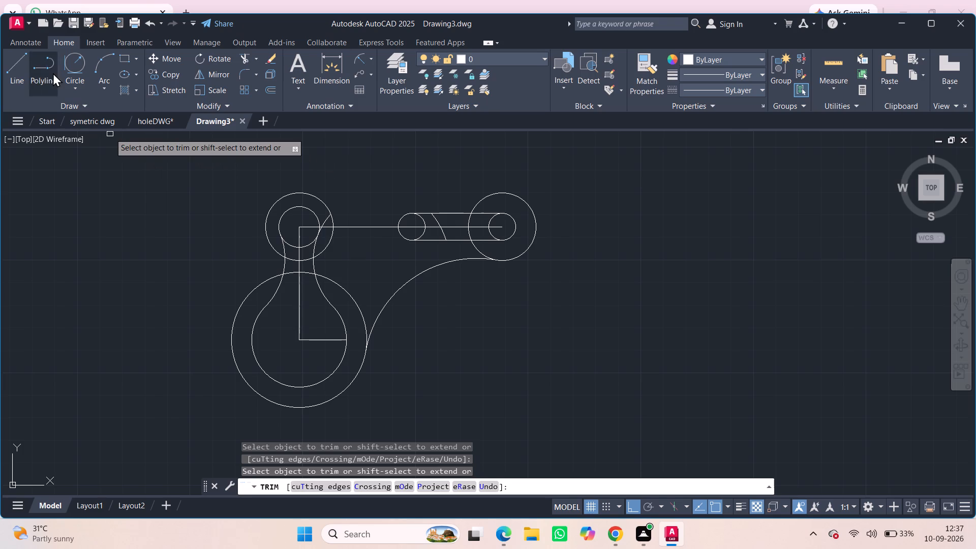
{"action": "left_click", "coordinate": [22, 77]}
{"action": "left_click", "coordinate": [267, 227]}
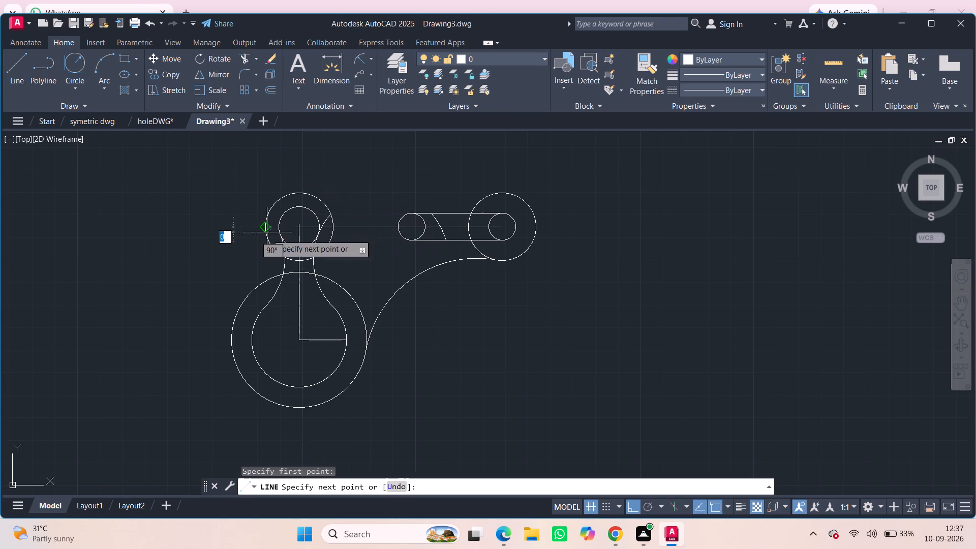
{"action": "left_click", "coordinate": [229, 341]}
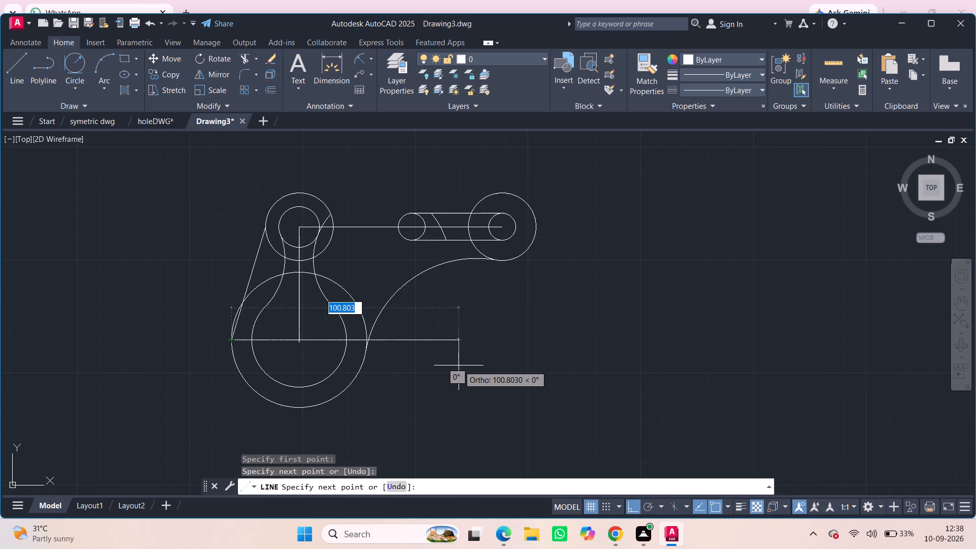
{"action": "key", "text": "Escape"}
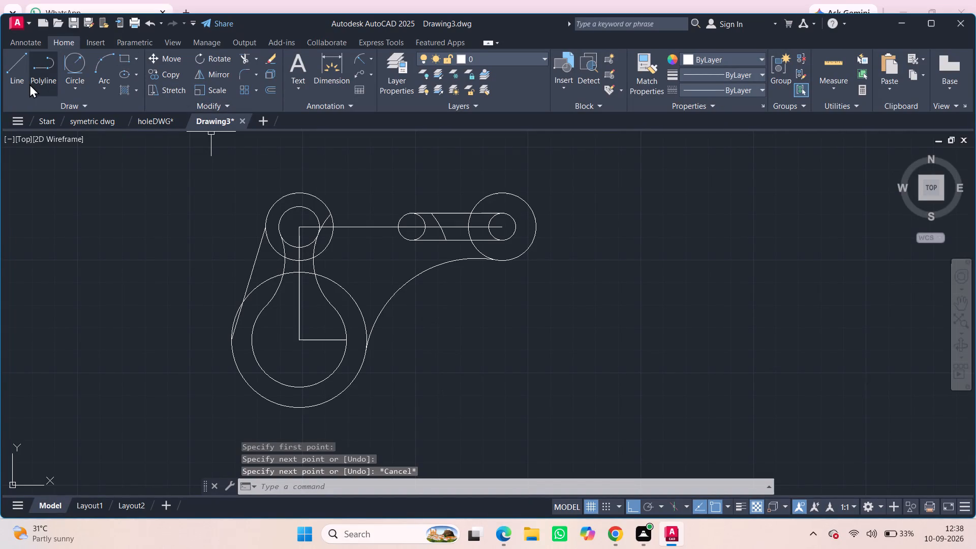
Draw a horizontal line joining the top quadrants of the two radius 15 circles.
{"action": "left_click", "coordinate": [26, 85]}
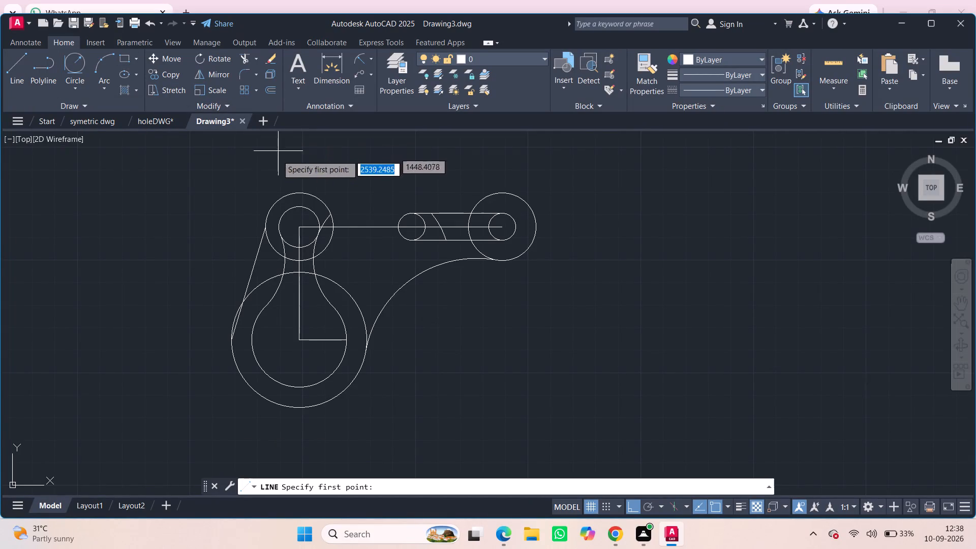
{"action": "left_click", "coordinate": [300, 192]}
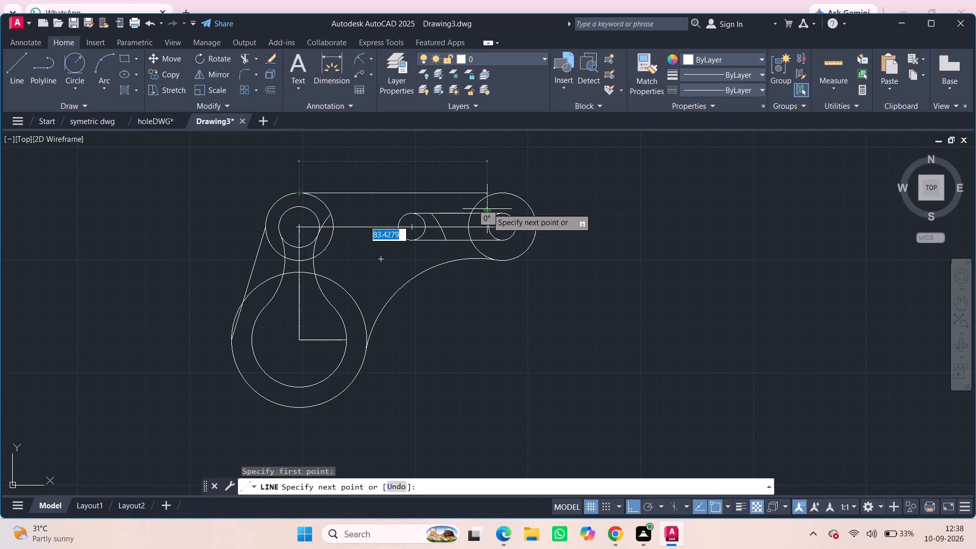
{"action": "left_click", "coordinate": [503, 196]}
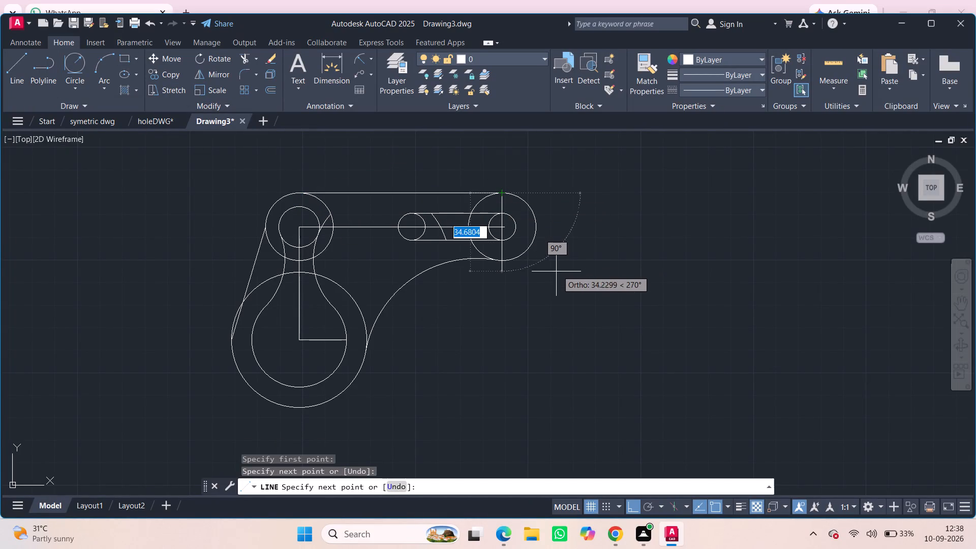
{"action": "key", "text": "Escape"}
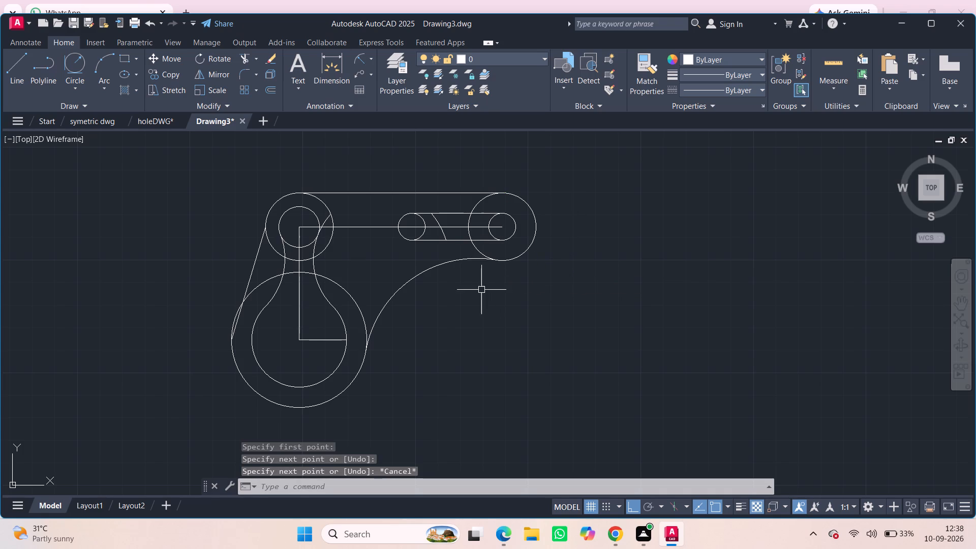
Trim the leftover tangent arc inside the slot and the centre line from the slot's left end circle to its right end.
{"action": "scroll", "coordinate": [435, 242], "scroll_direction": "up", "scroll_amount": 2}
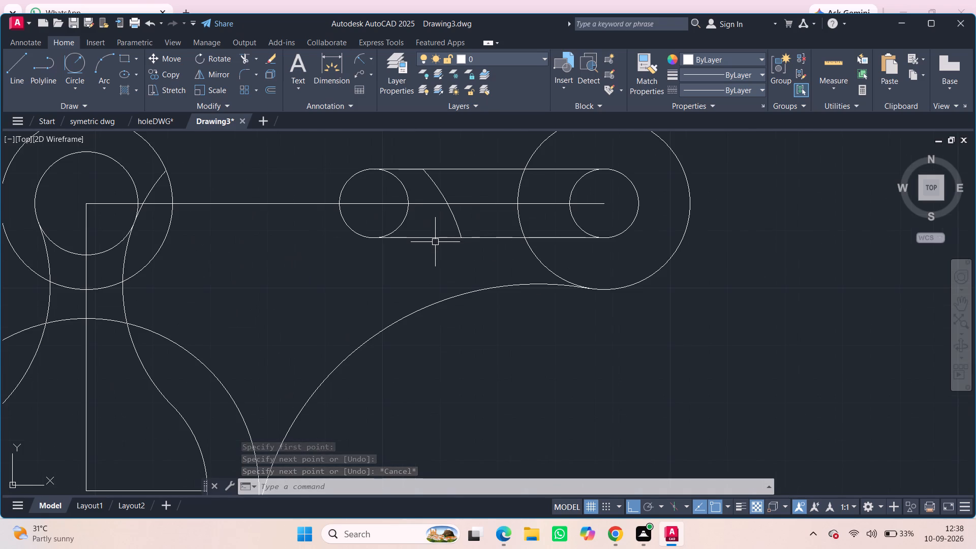
{"action": "middle_click_drag", "start_coordinate": [435, 242], "coordinate": [417, 280]}
{"action": "left_click", "coordinate": [243, 52]}
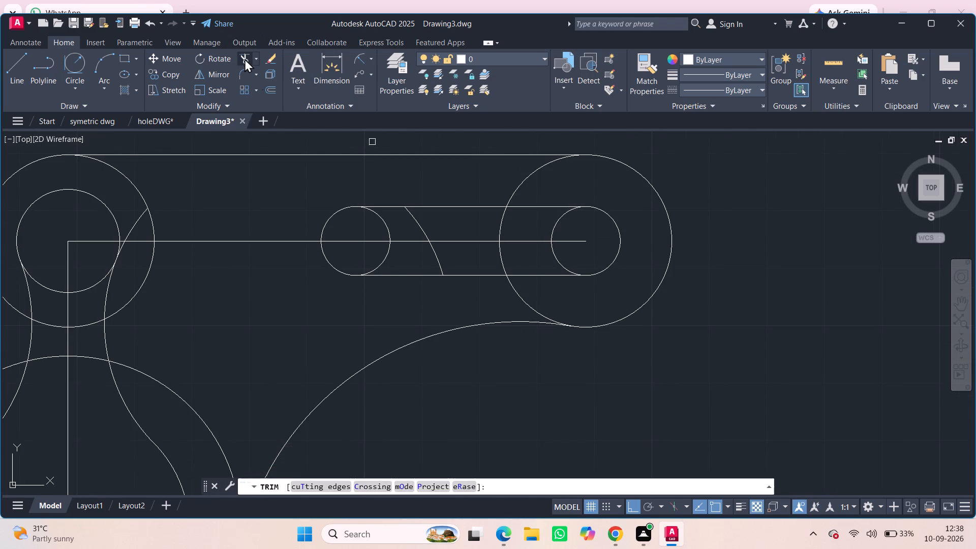
{"action": "left_click", "coordinate": [416, 224]}
{"action": "left_click", "coordinate": [421, 241]}
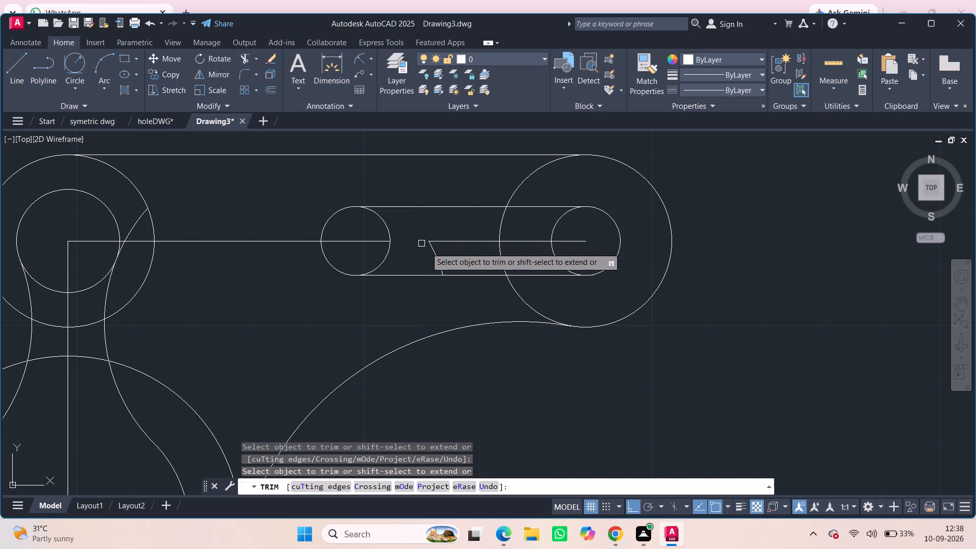
{"action": "left_click", "coordinate": [437, 257]}
{"action": "left_click", "coordinate": [449, 243]}
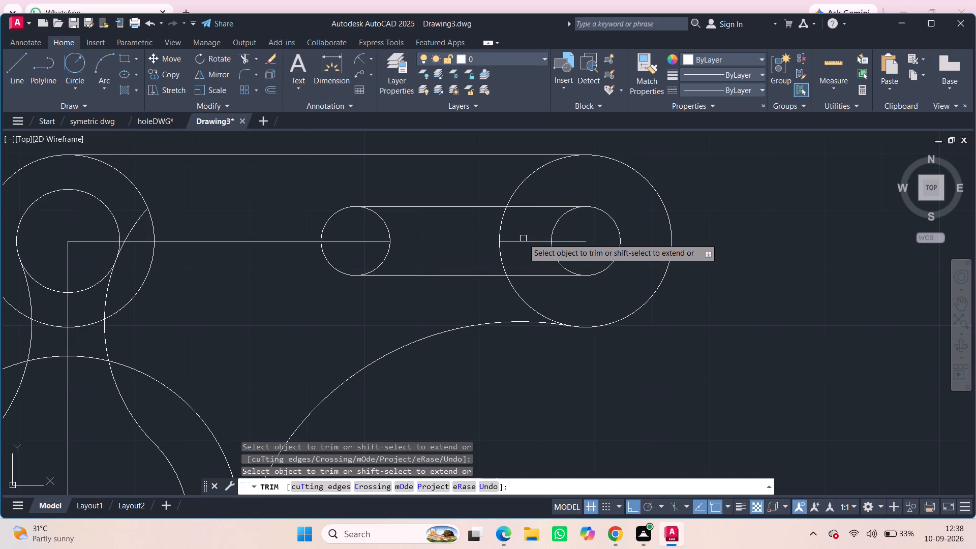
{"action": "left_click", "coordinate": [523, 238]}
{"action": "left_click", "coordinate": [565, 243]}
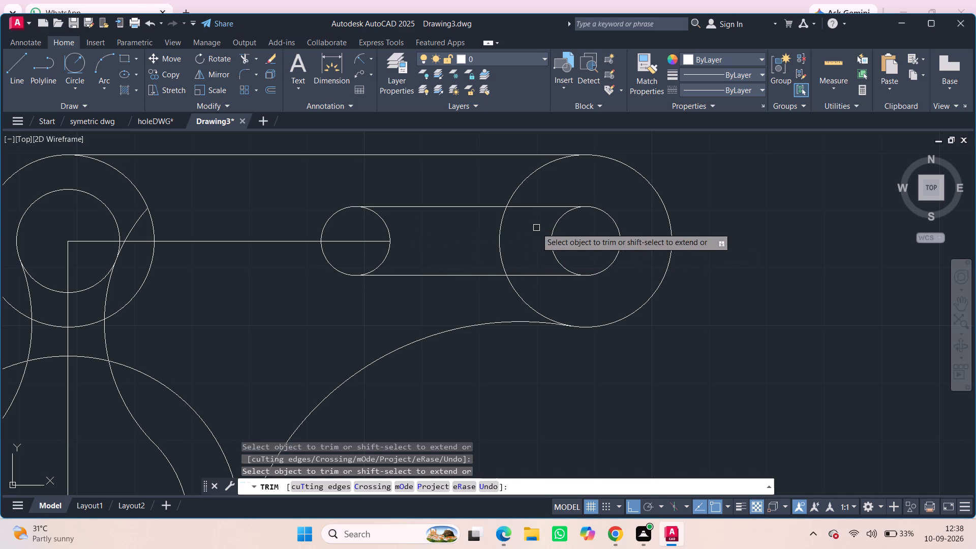
Trim the inner halves of both slot-end circles and the remaining centre line inside the slot.
{"action": "left_click", "coordinate": [553, 237]}
{"action": "left_click", "coordinate": [384, 227]}
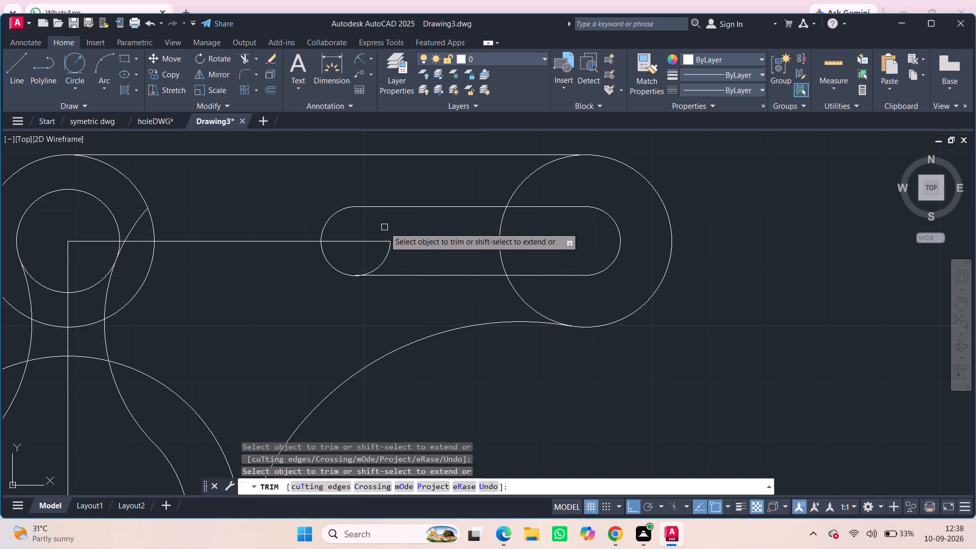
{"action": "left_click", "coordinate": [384, 254]}
{"action": "left_click", "coordinate": [377, 242]}
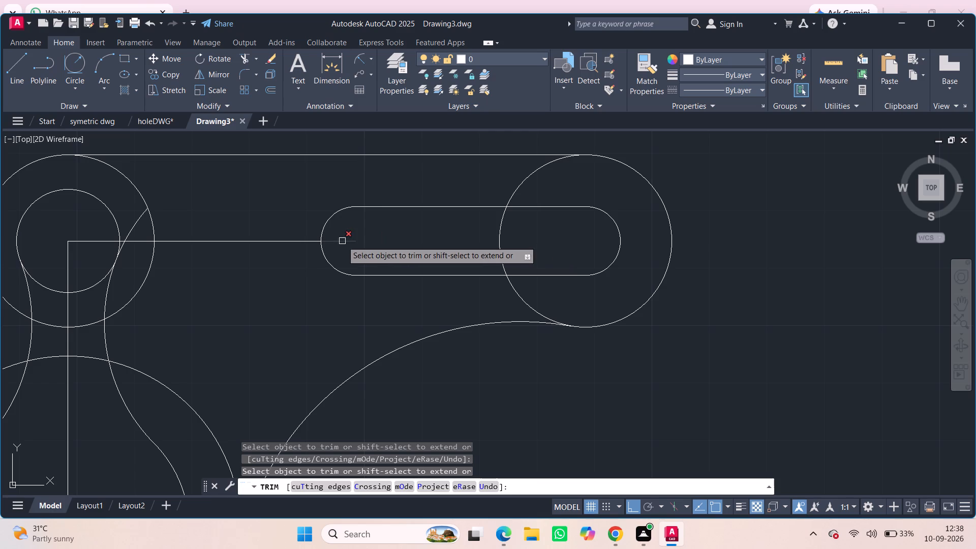
{"action": "left_click", "coordinate": [342, 241]}
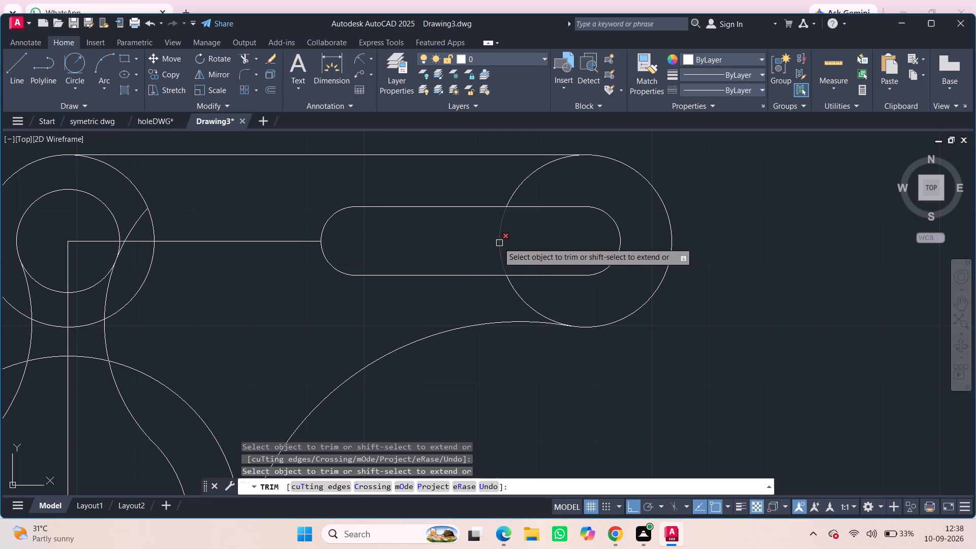
Trim the left-hand arc of the radius 15 circle around the slot's right end, from the top line to the radius 50 arc.
{"action": "left_click", "coordinate": [491, 247]}
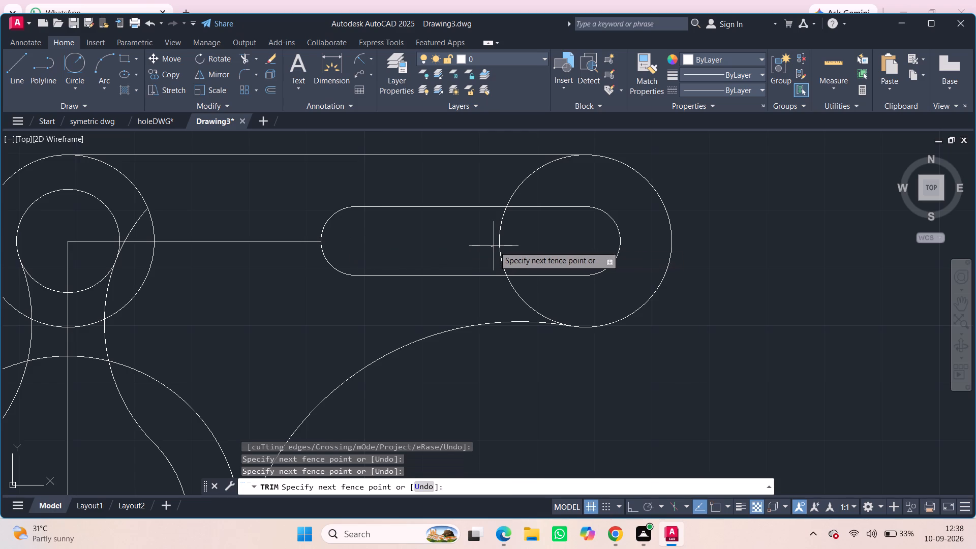
{"action": "key", "text": "Escape"}
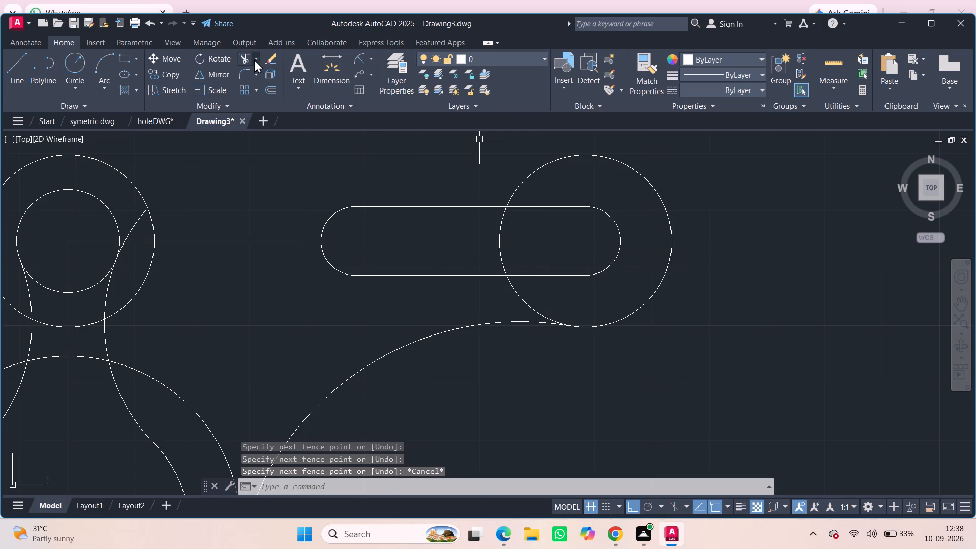
{"action": "left_click", "coordinate": [243, 58]}
{"action": "left_click", "coordinate": [529, 176]}
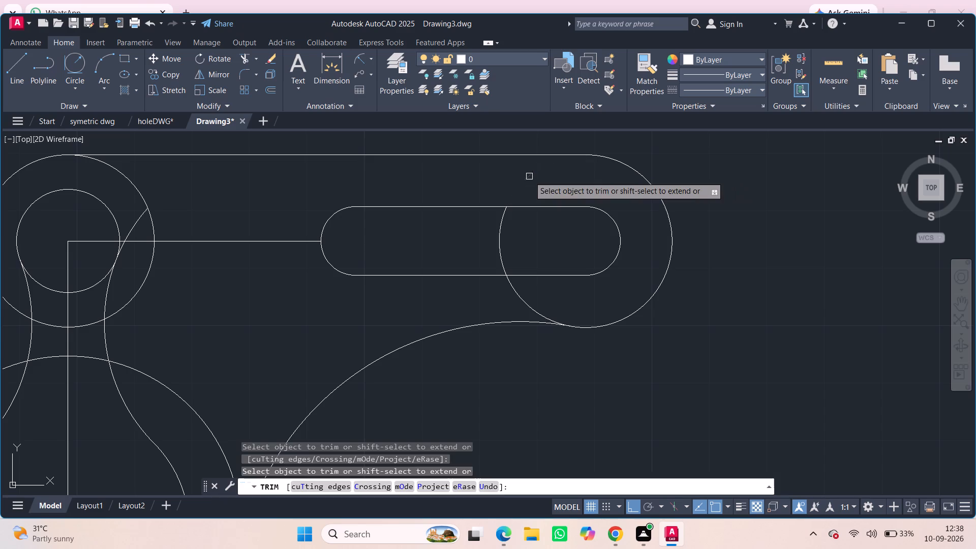
{"action": "left_click", "coordinate": [500, 232]}
{"action": "left_click", "coordinate": [518, 300]}
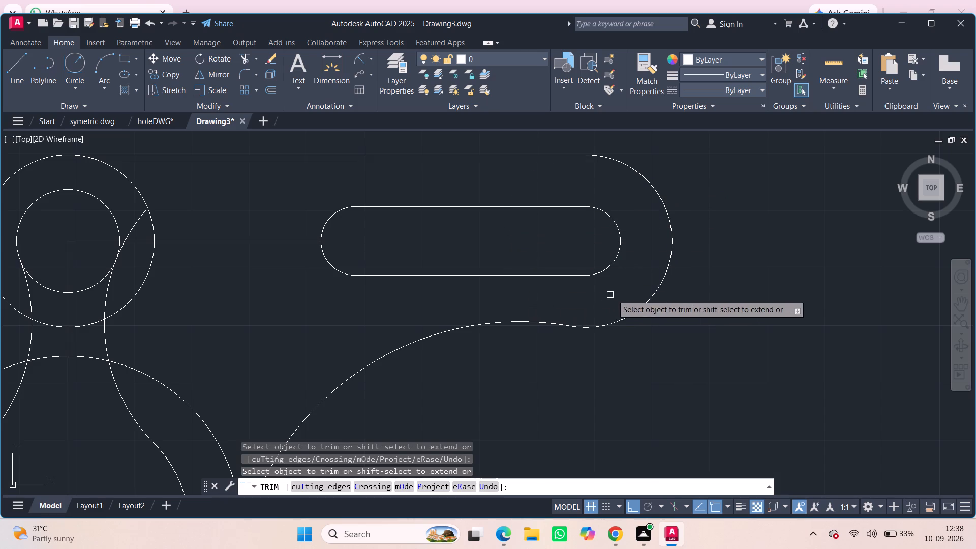
Trim away the vertical centre line running from the large circle's centre up to the small upper circle's centre.
{"action": "scroll", "coordinate": [575, 287], "scroll_direction": "down", "scroll_amount": 1}
{"action": "middle_click_drag", "start_coordinate": [469, 298], "coordinate": [603, 223]}
{"action": "left_click", "coordinate": [416, 363]}
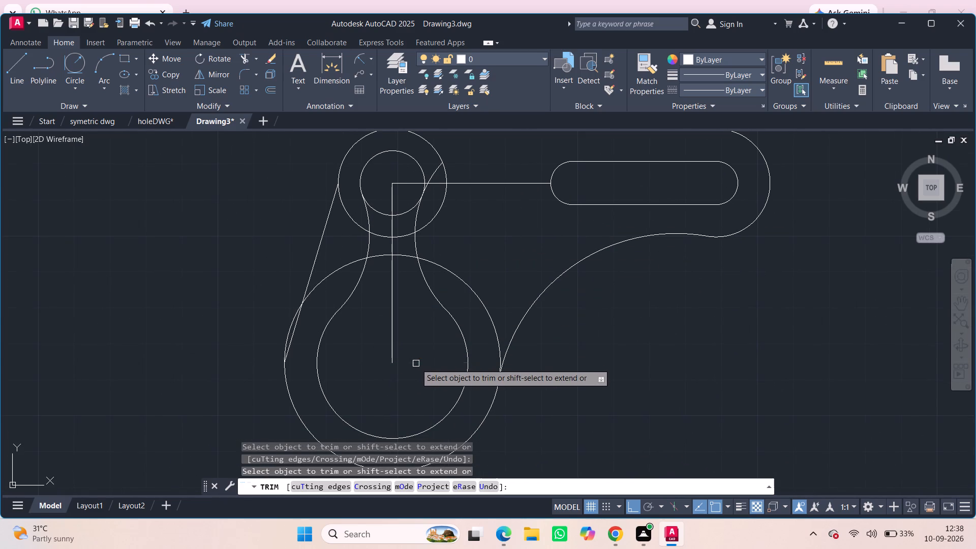
{"action": "left_click", "coordinate": [390, 336]}
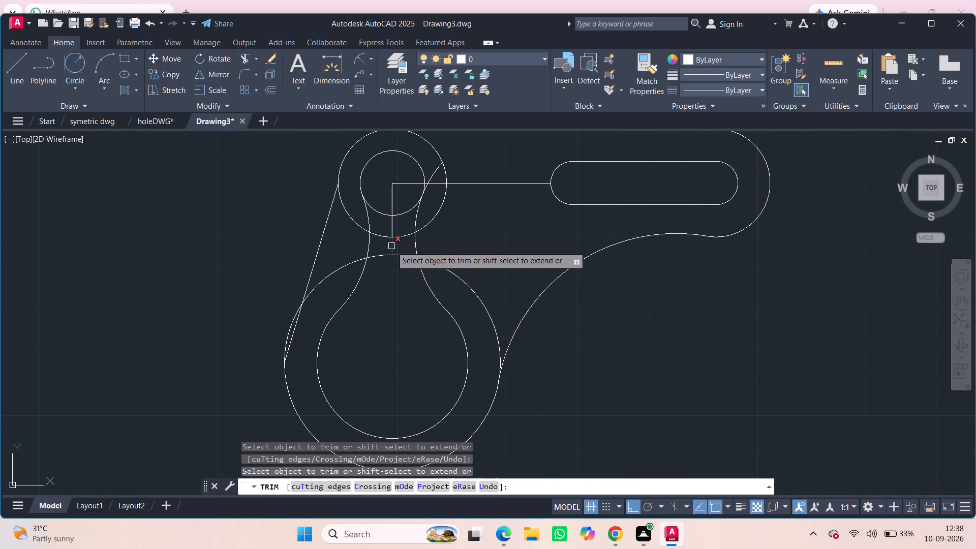
{"action": "left_click", "coordinate": [391, 247]}
{"action": "left_click", "coordinate": [395, 228]}
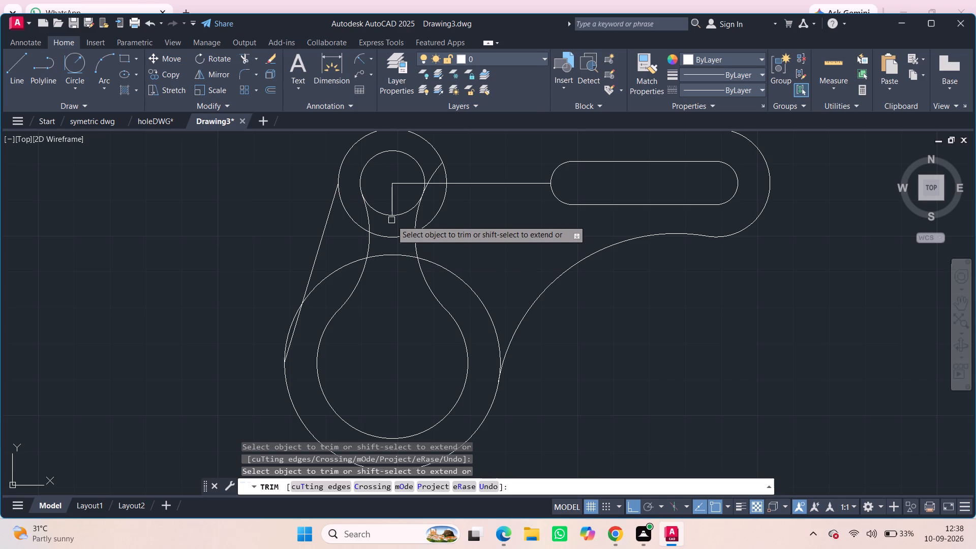
{"action": "left_click", "coordinate": [391, 216]}
{"action": "left_click", "coordinate": [395, 215]}
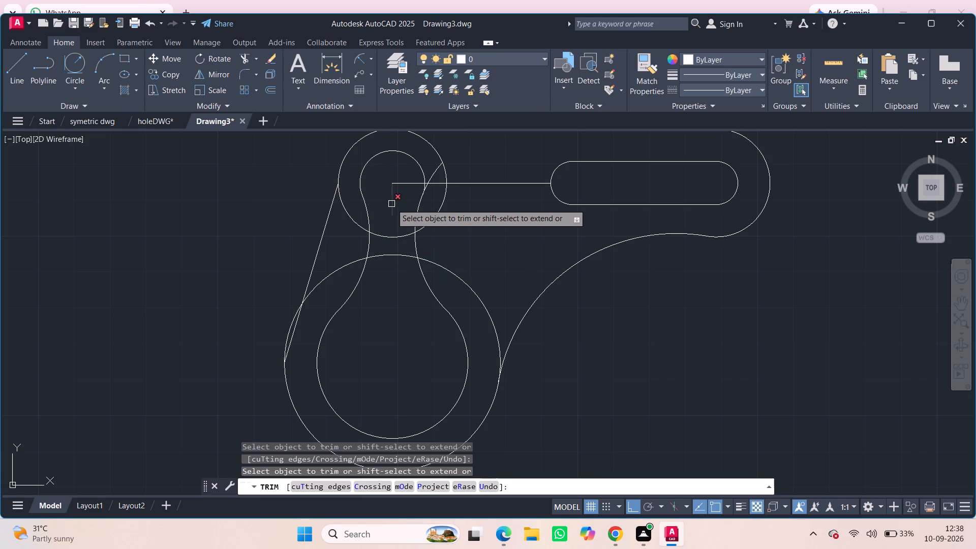
{"action": "left_click", "coordinate": [395, 204]}
Trim the horizontal centre line between the small upper circle's centre and the slot, plus the leftover tangent arc between the two upper circles.
{"action": "left_click", "coordinate": [399, 184]}
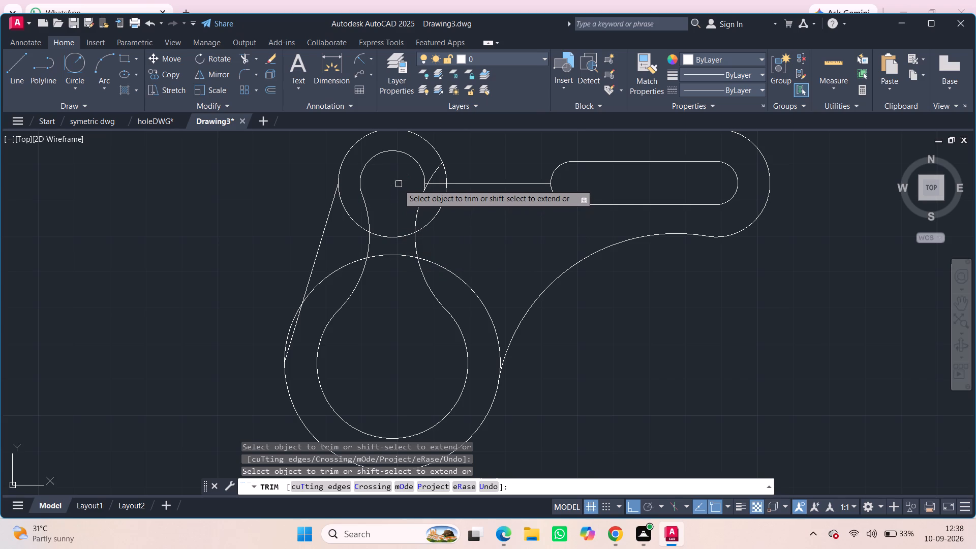
{"action": "left_click", "coordinate": [436, 186]}
{"action": "left_click", "coordinate": [433, 172]}
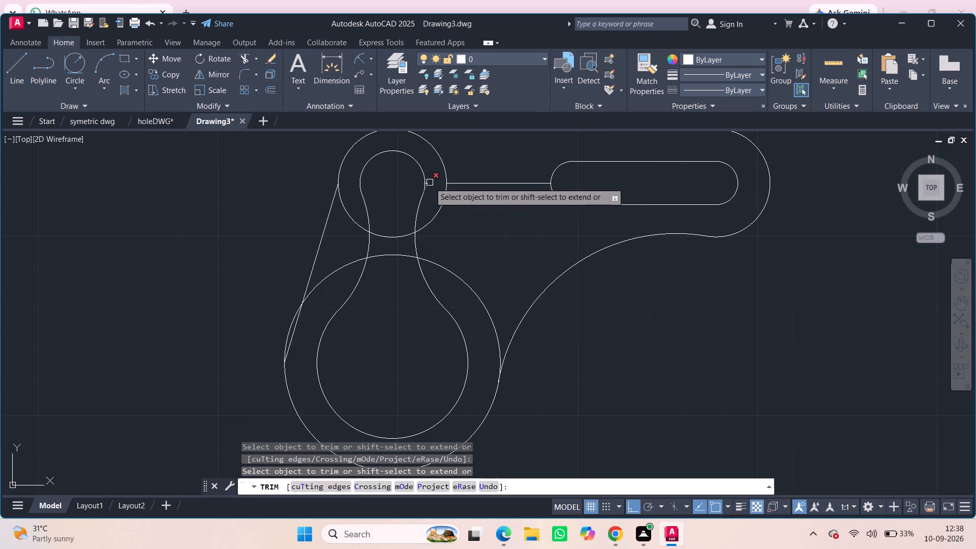
{"action": "left_click", "coordinate": [430, 182]}
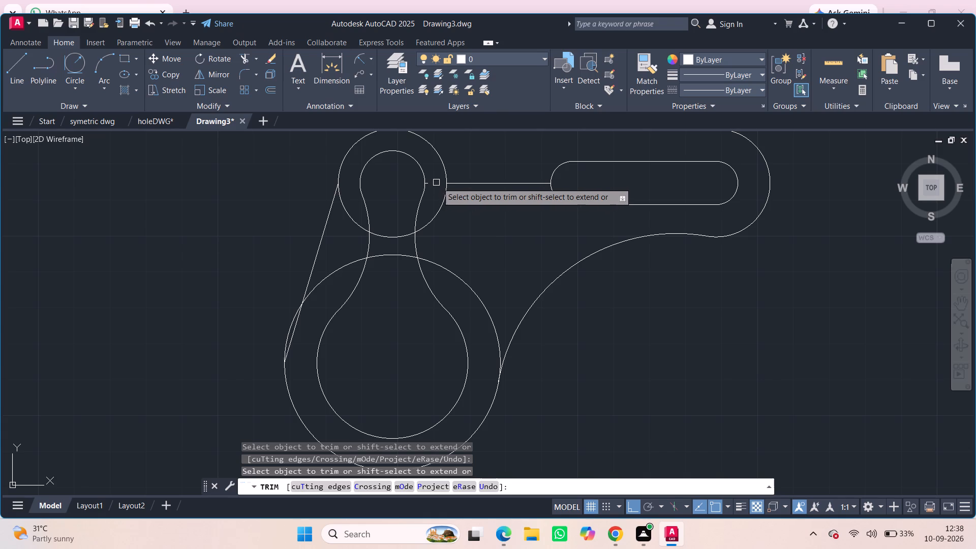
{"action": "left_click", "coordinate": [464, 185]}
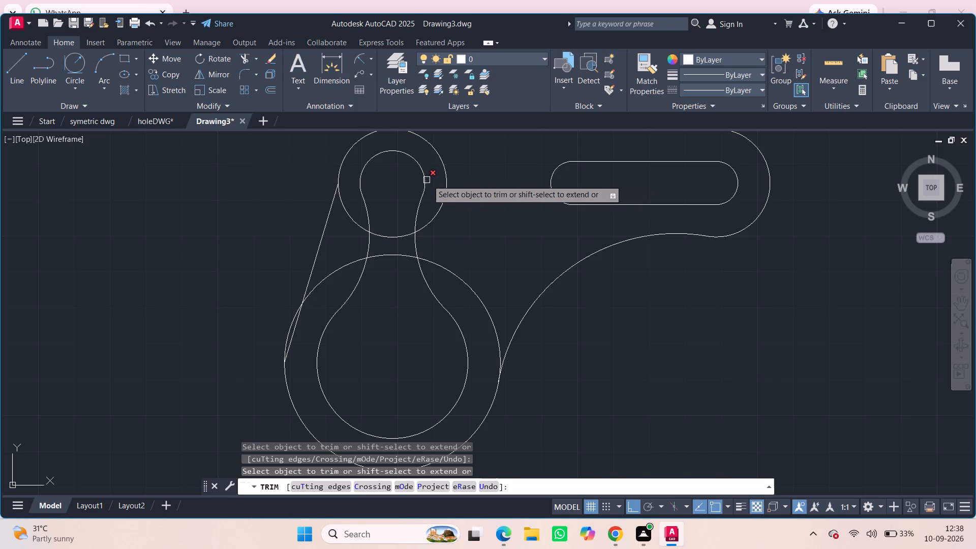
{"action": "left_click", "coordinate": [431, 182]}
{"action": "scroll", "coordinate": [426, 189], "scroll_direction": "up", "scroll_amount": 1}
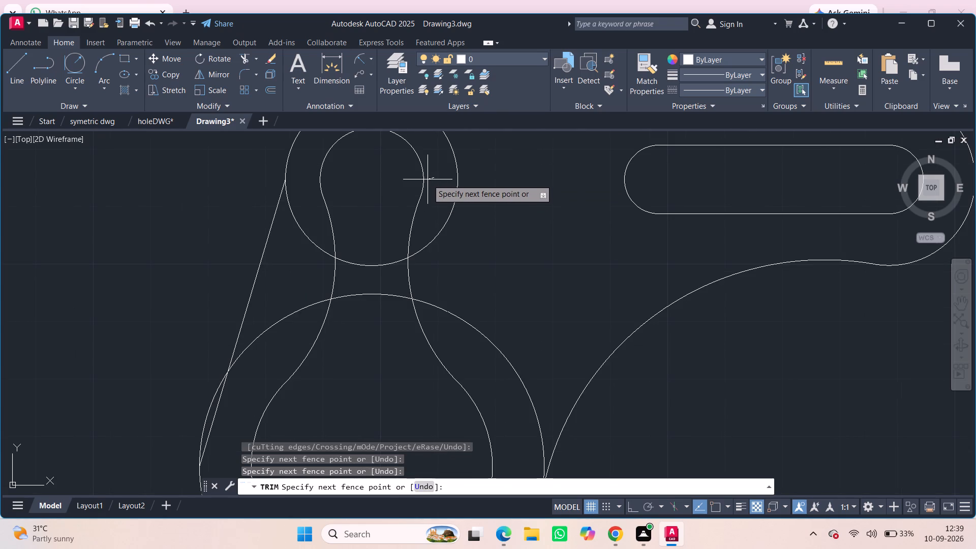
{"action": "left_click", "coordinate": [429, 176]}
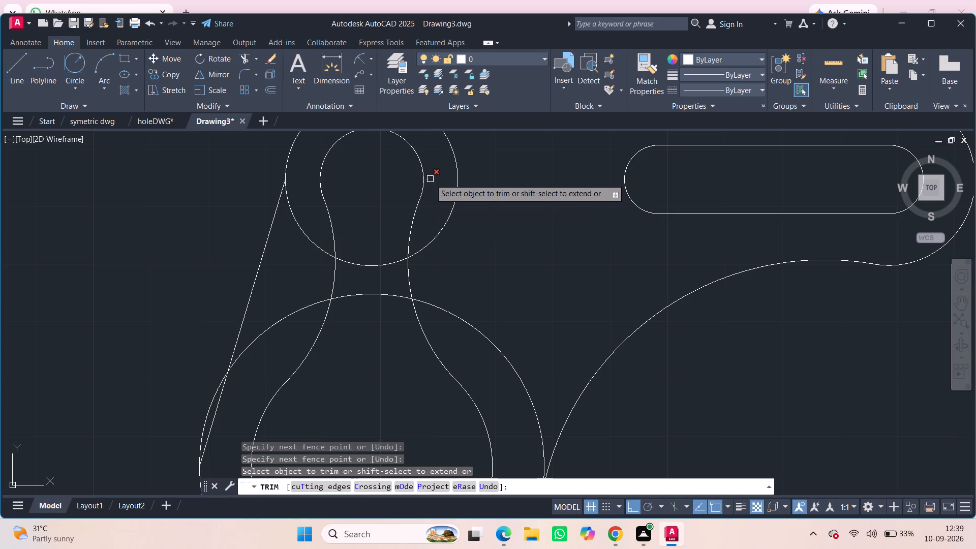
{"action": "left_click", "coordinate": [430, 179]}
Trim the arcs of the large outer circle and the upper outer circle that cross the keyhole's neck.
{"action": "scroll", "coordinate": [427, 219], "scroll_direction": "down", "scroll_amount": 2}
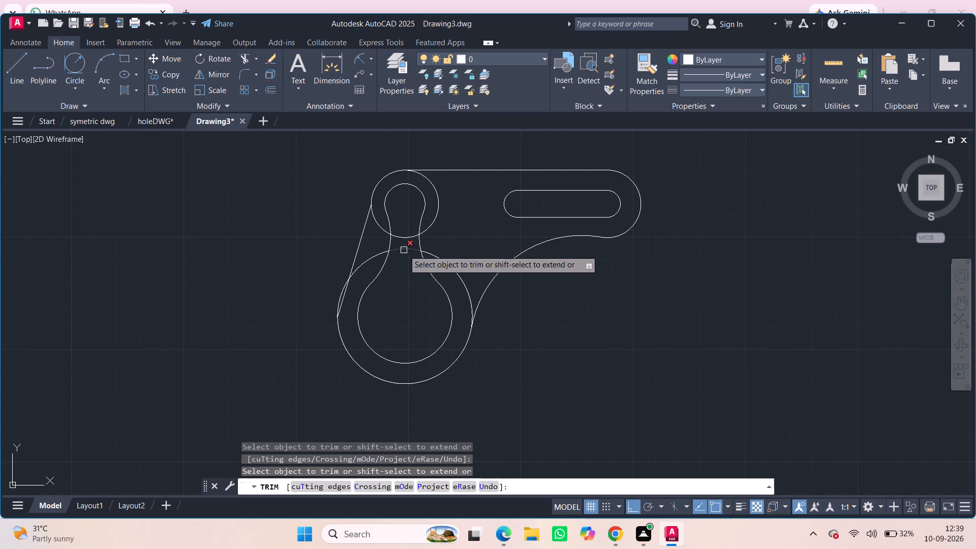
{"action": "left_click", "coordinate": [405, 249]}
{"action": "left_click", "coordinate": [406, 238]}
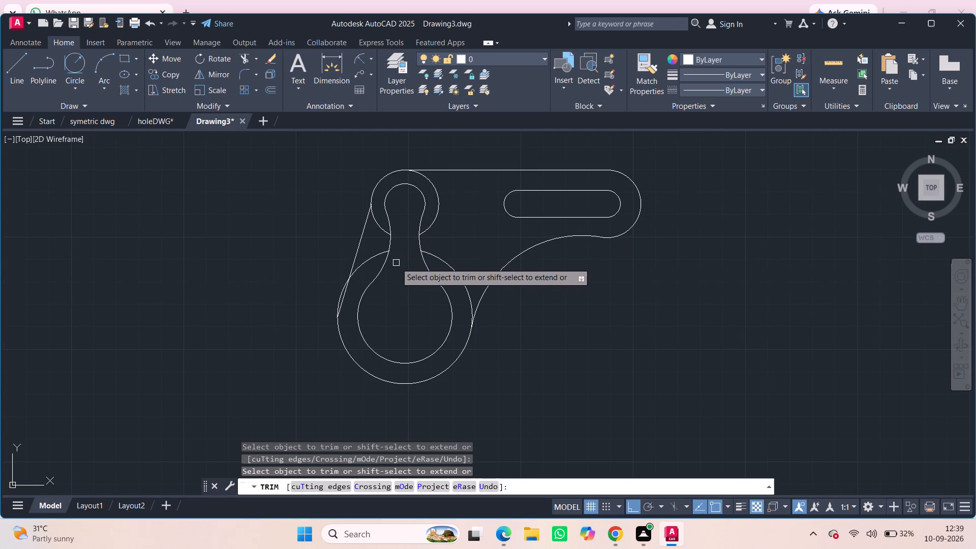
Trim the large outer circle's remaining upper arcs on both sides of the neck, between the slanted line and the radius 50 arc.
{"action": "scroll", "coordinate": [354, 297], "scroll_direction": "up", "scroll_amount": 2}
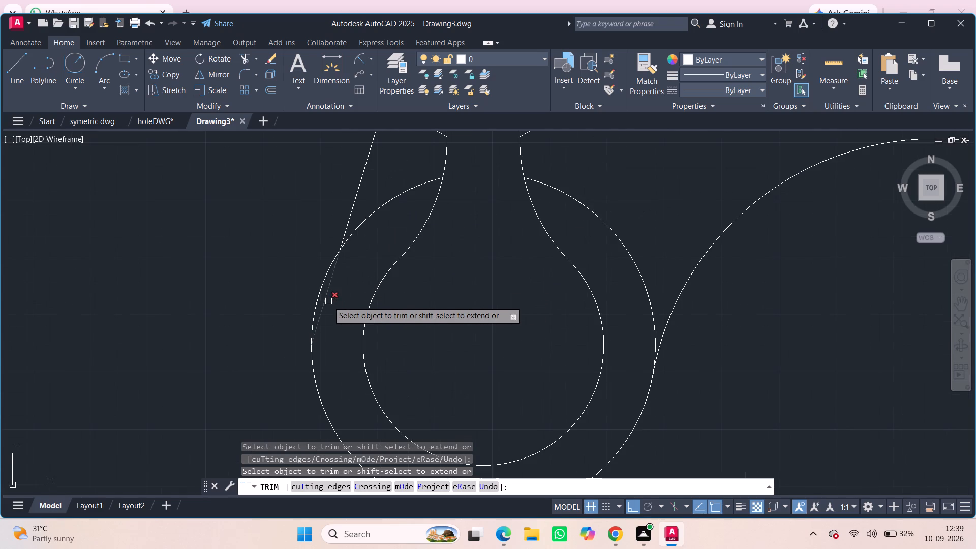
{"action": "left_click", "coordinate": [317, 291]}
{"action": "scroll", "coordinate": [374, 240], "scroll_direction": "down", "scroll_amount": 1}
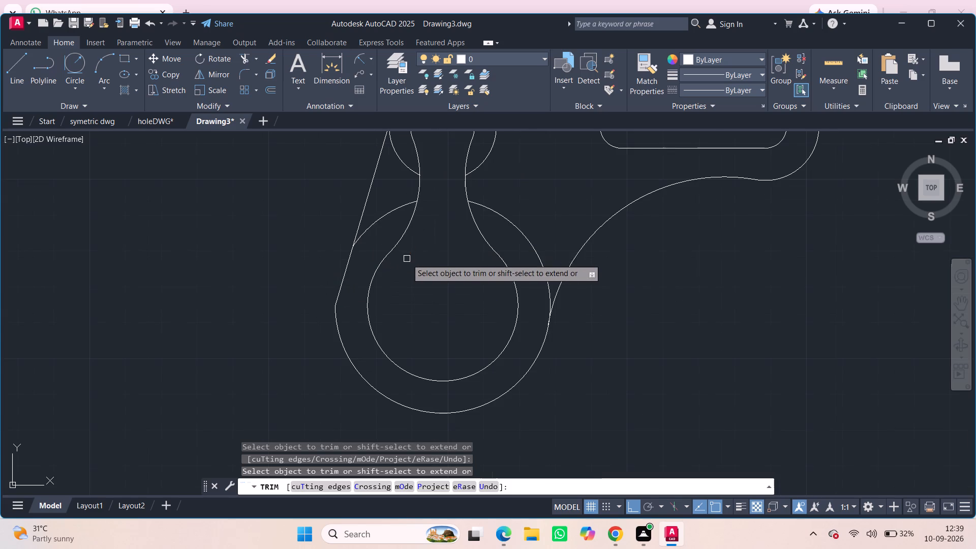
{"action": "left_click", "coordinate": [379, 219]}
{"action": "scroll", "coordinate": [514, 236], "scroll_direction": "down", "scroll_amount": 1}
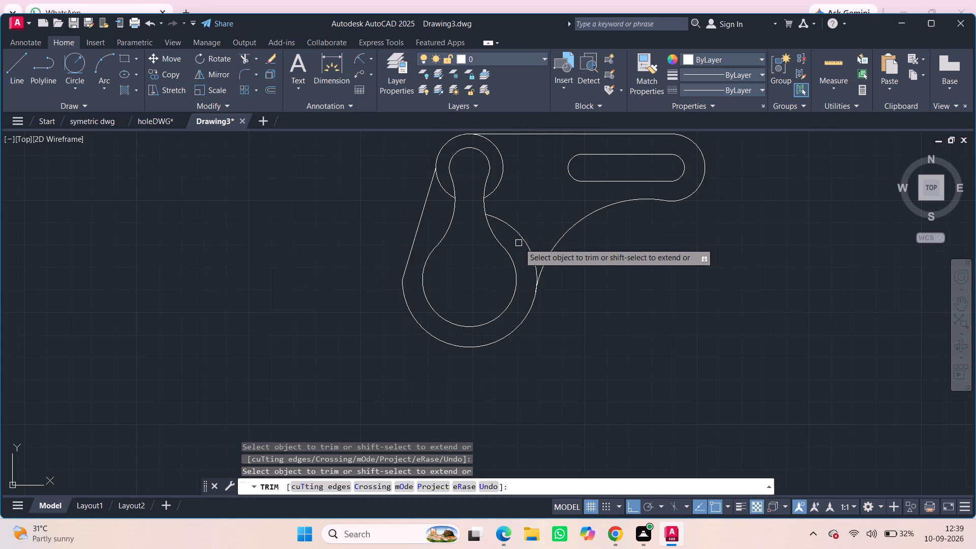
{"action": "middle_click_drag", "start_coordinate": [526, 222], "coordinate": [499, 326]}
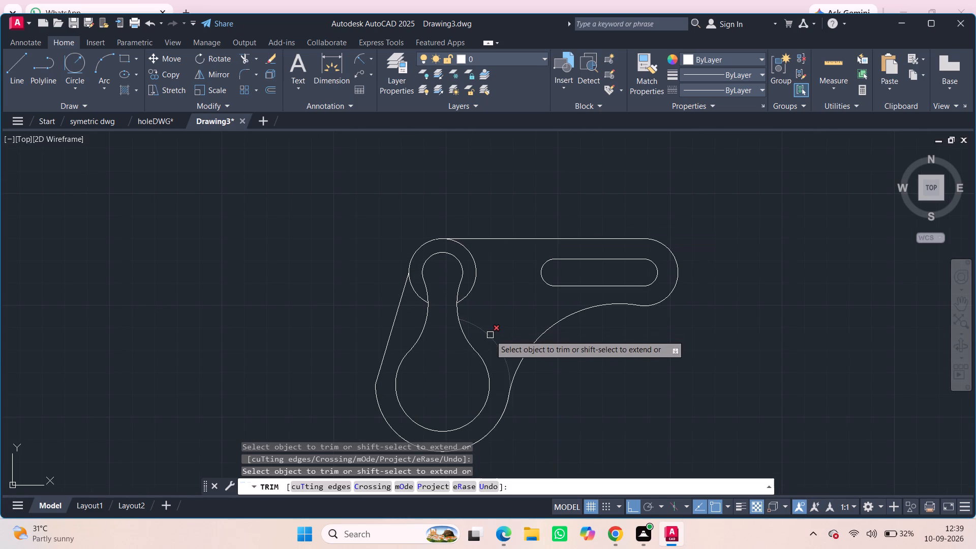
{"action": "left_click", "coordinate": [490, 335]}
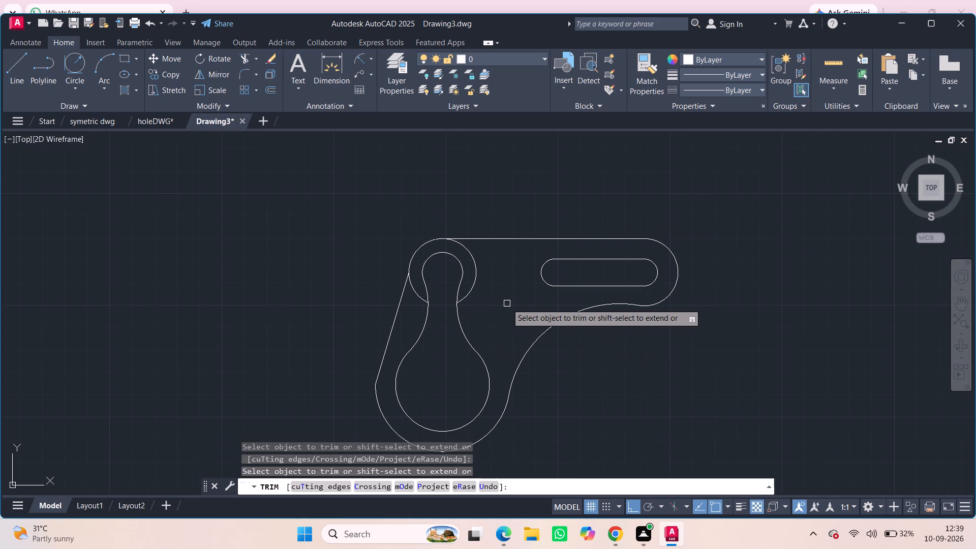
Trim the upper outer circle's right arc and its lower-left arc inside the outline.
{"action": "left_click", "coordinate": [478, 281]}
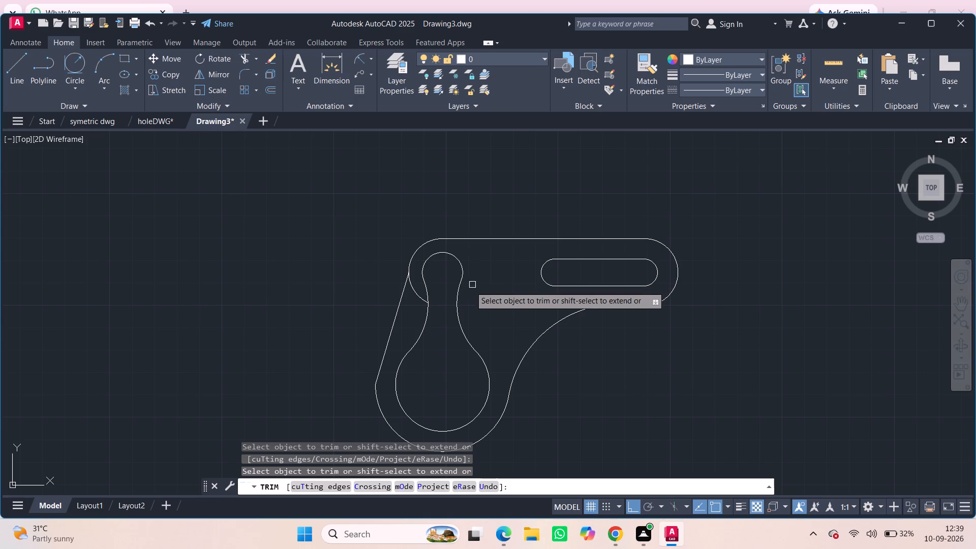
{"action": "left_click", "coordinate": [418, 296]}
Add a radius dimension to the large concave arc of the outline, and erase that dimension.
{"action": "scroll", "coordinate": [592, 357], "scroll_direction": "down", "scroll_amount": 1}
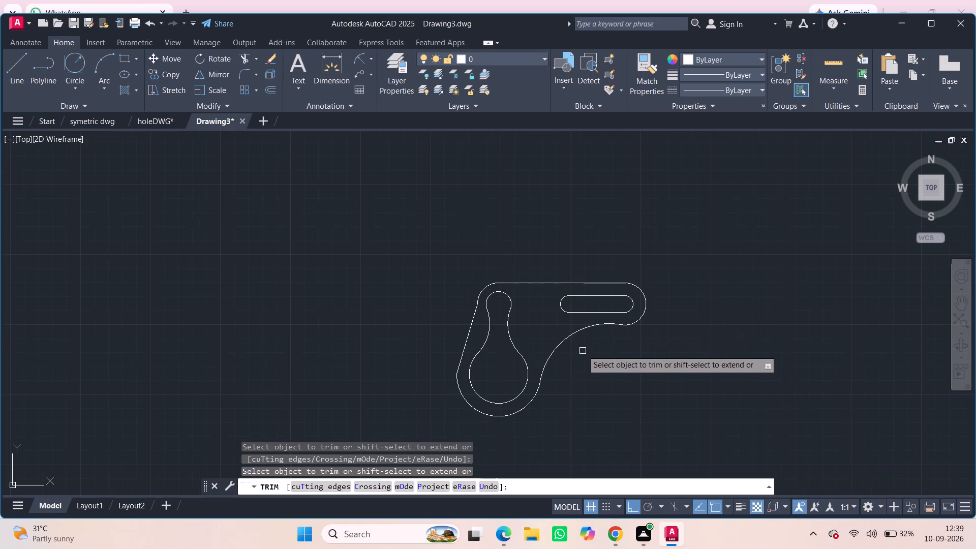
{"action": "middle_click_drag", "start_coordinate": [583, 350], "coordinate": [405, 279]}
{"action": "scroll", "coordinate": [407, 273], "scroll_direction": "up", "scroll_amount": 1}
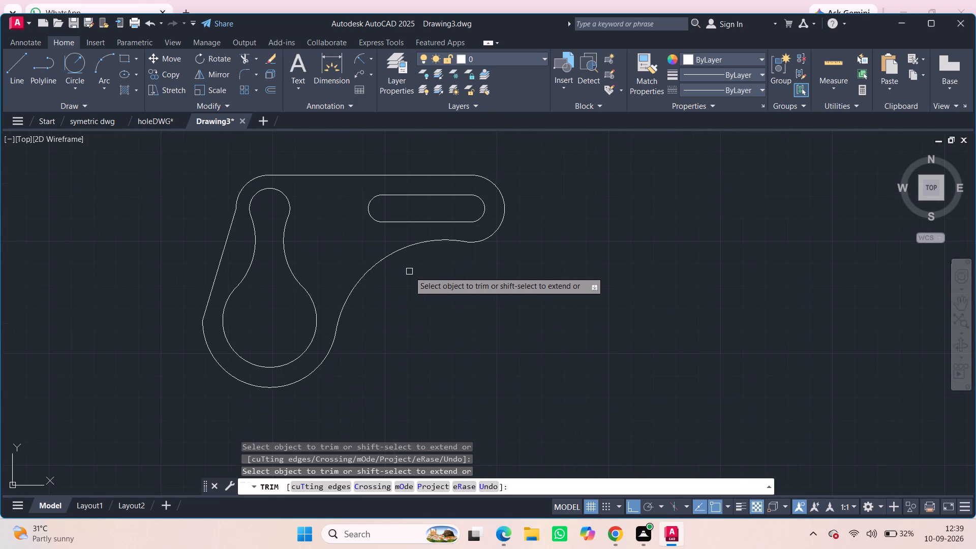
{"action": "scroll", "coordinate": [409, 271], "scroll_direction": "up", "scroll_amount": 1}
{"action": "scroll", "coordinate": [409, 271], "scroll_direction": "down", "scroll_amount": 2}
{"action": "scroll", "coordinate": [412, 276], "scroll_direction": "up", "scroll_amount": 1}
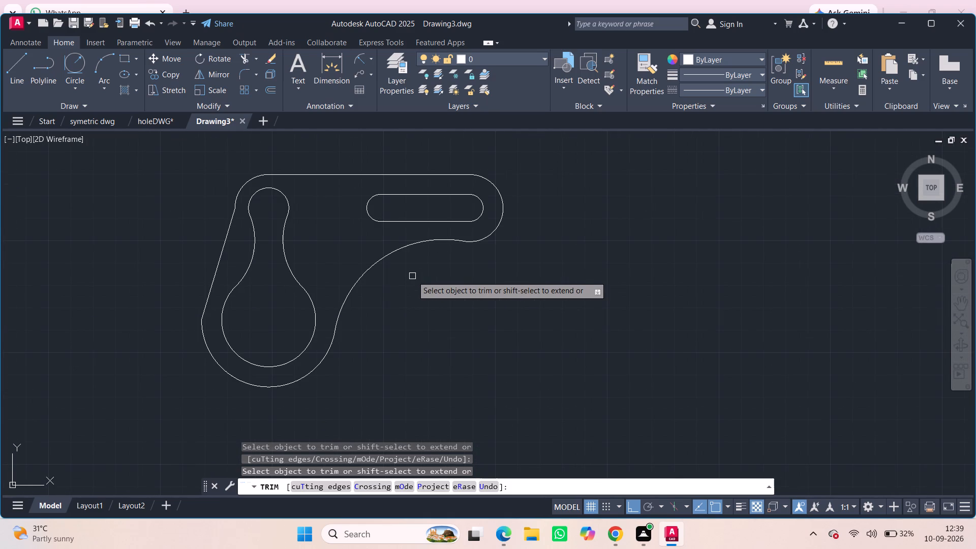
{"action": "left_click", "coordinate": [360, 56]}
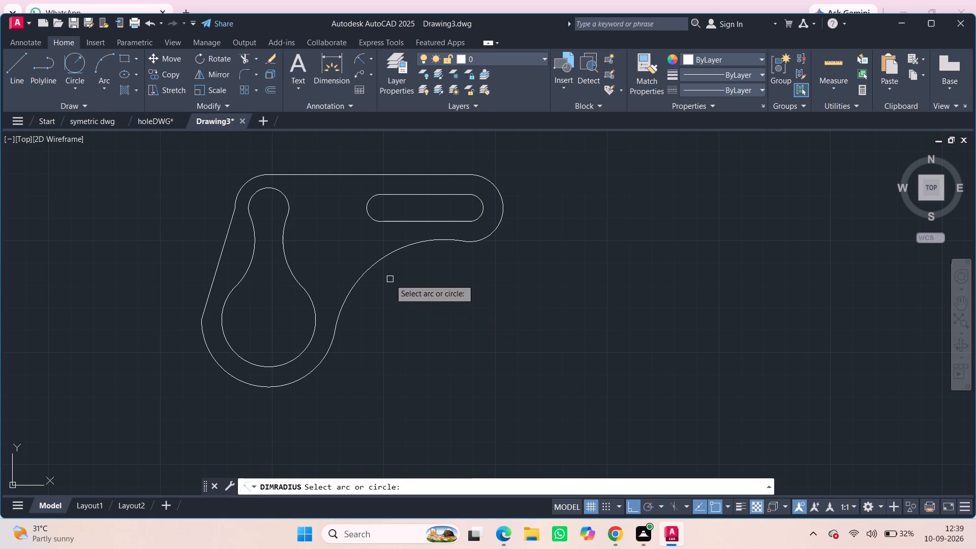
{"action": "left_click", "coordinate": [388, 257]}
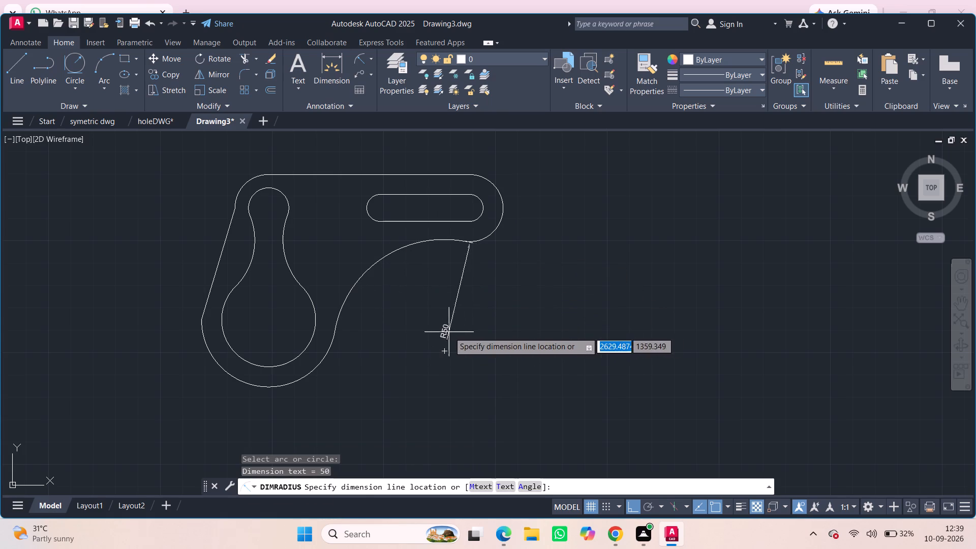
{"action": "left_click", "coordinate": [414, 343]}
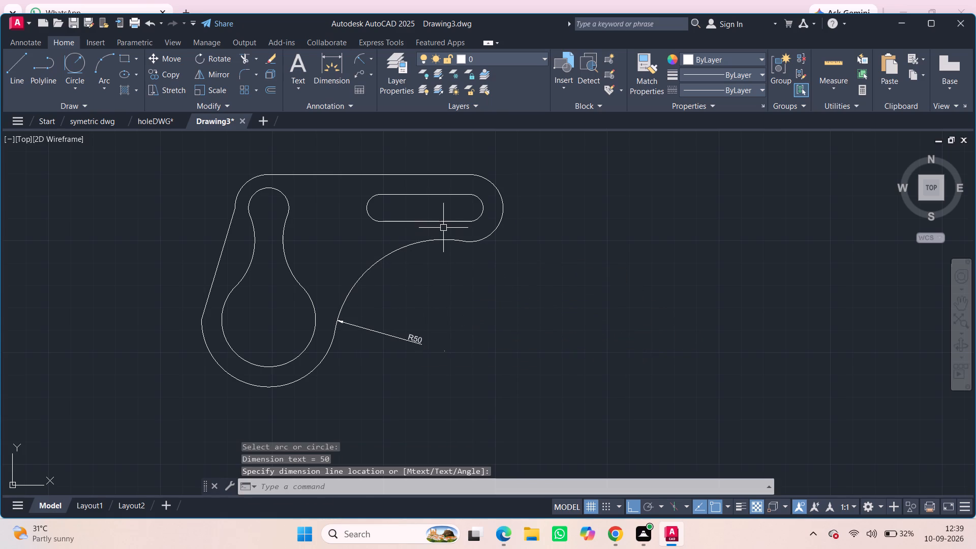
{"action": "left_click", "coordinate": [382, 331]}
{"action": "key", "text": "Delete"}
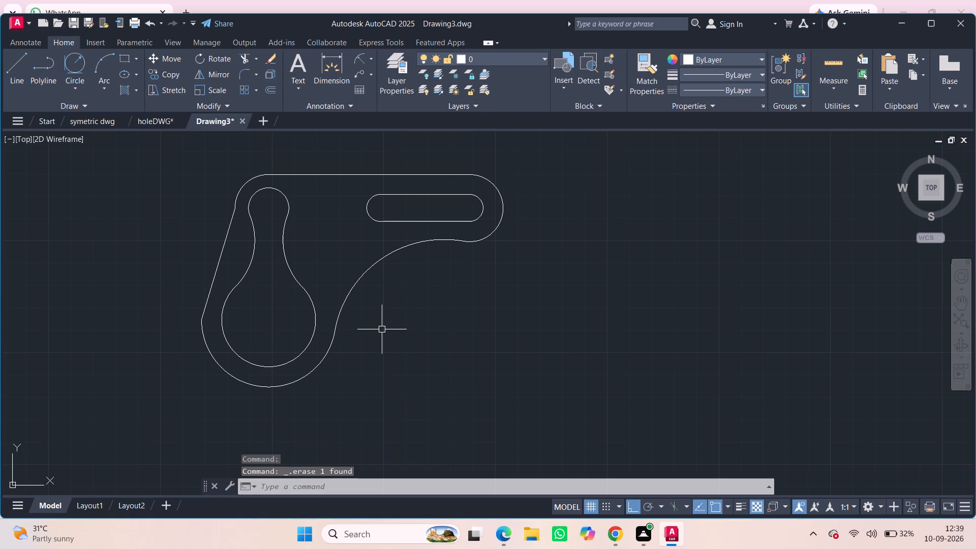
Dimension the slot's straight upper edge, placing the dimension above the profile.
{"action": "left_click", "coordinate": [329, 72]}
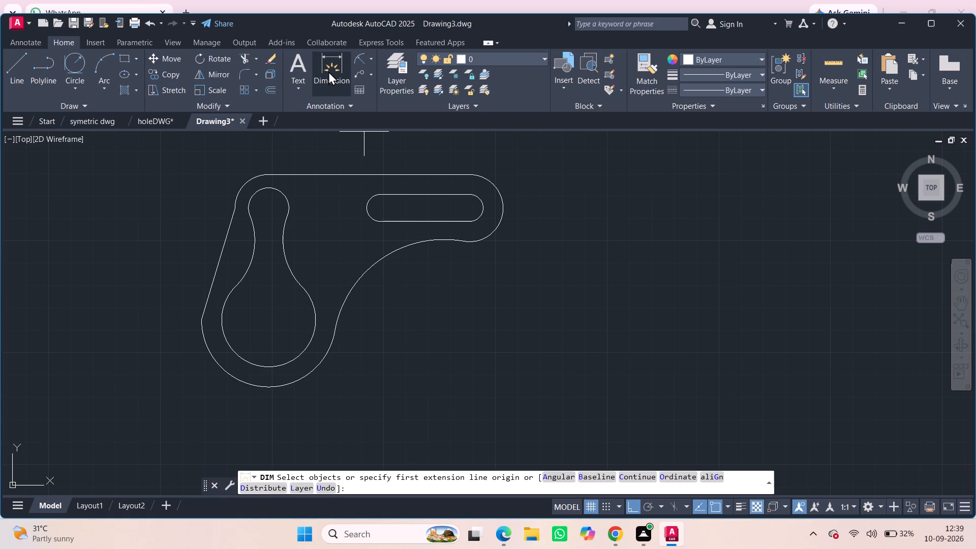
{"action": "left_click", "coordinate": [381, 195]}
{"action": "left_click", "coordinate": [470, 192]}
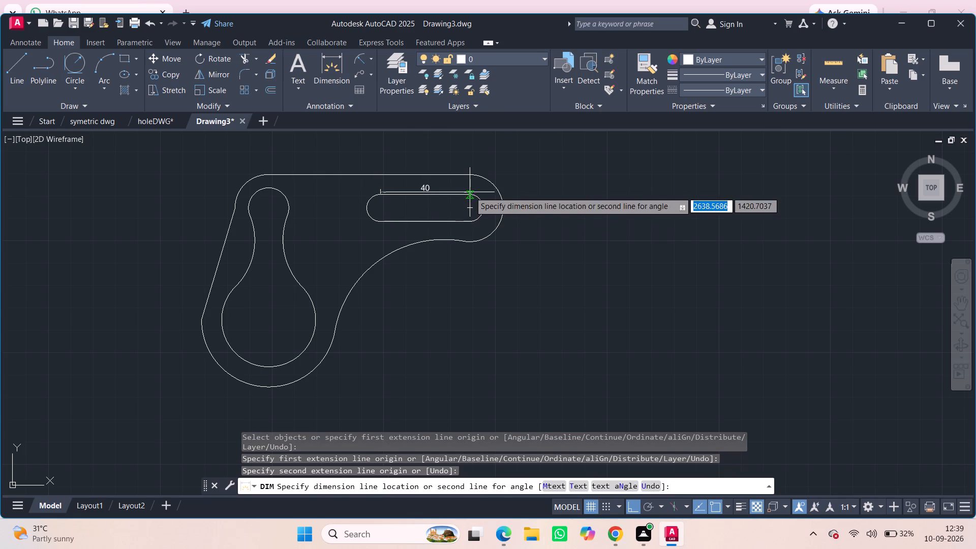
{"action": "left_click", "coordinate": [460, 157]}
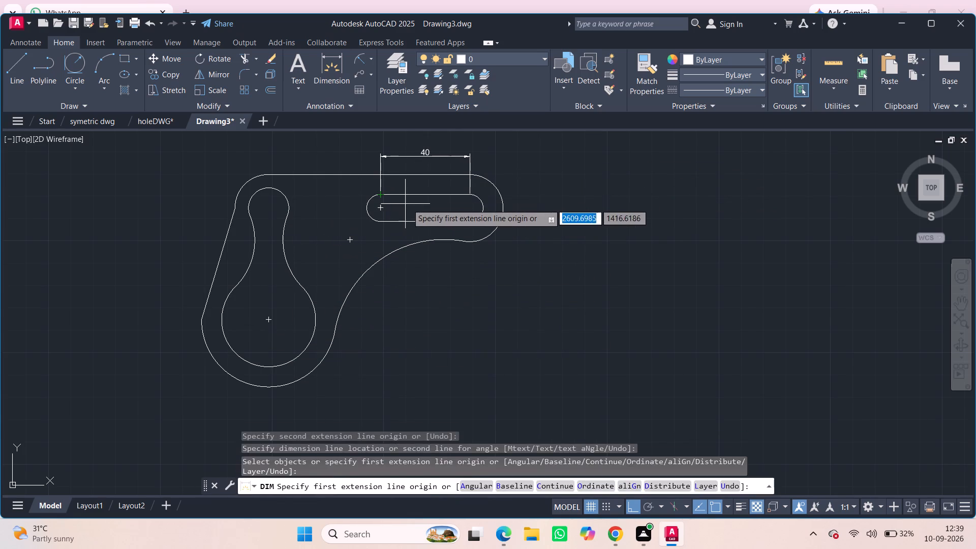
Dimension the horizontal distance from the slot's left arc centre to the keyhole's upper arc centre, placed above the profile.
{"action": "left_click", "coordinate": [380, 207]}
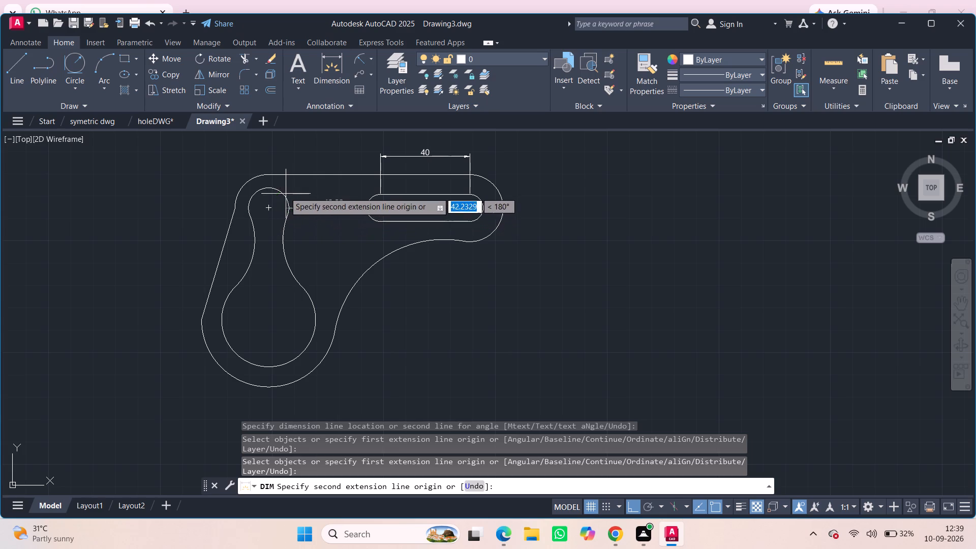
{"action": "left_click", "coordinate": [269, 210]}
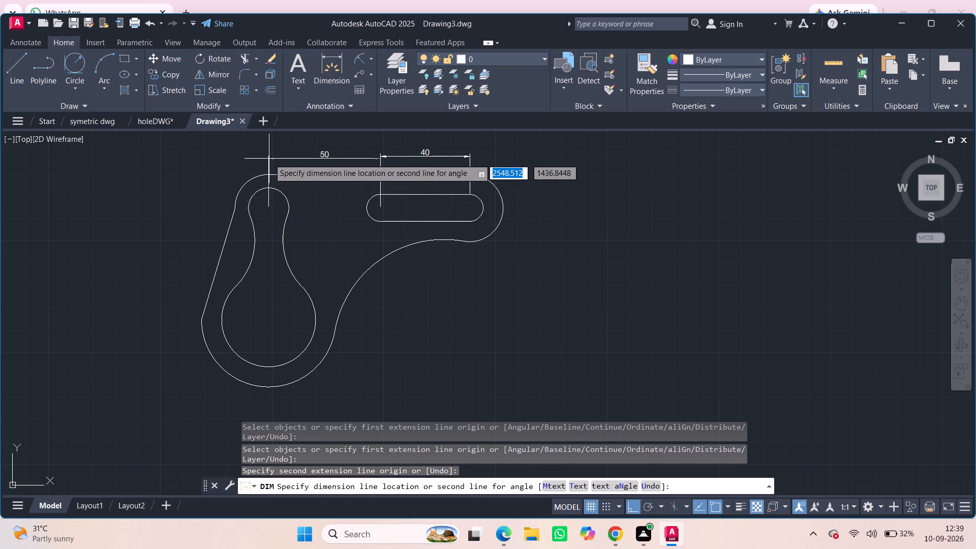
{"action": "left_click", "coordinate": [269, 159]}
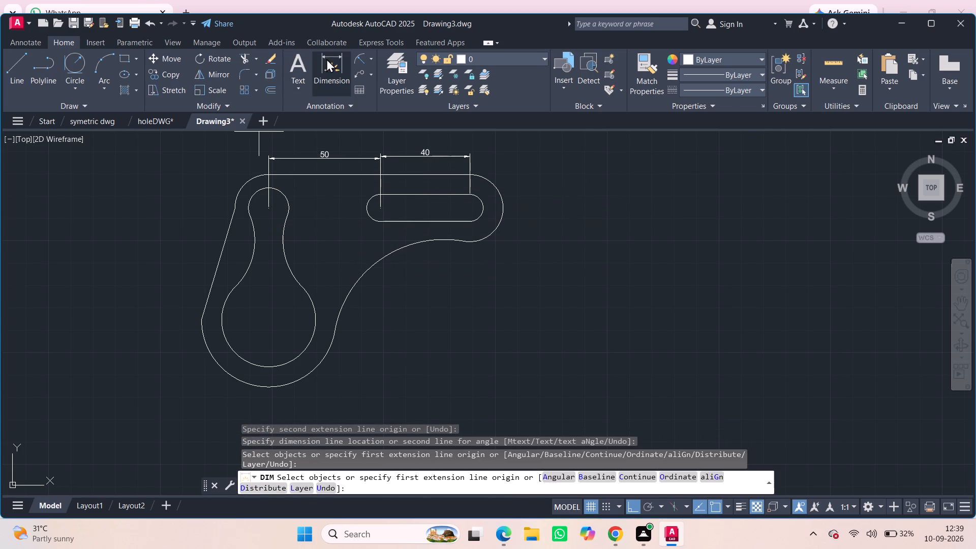
Dimension the vertical distance between the keyhole's upper and lower arc centres, placed to the left of the profile.
{"action": "left_click", "coordinate": [326, 58]}
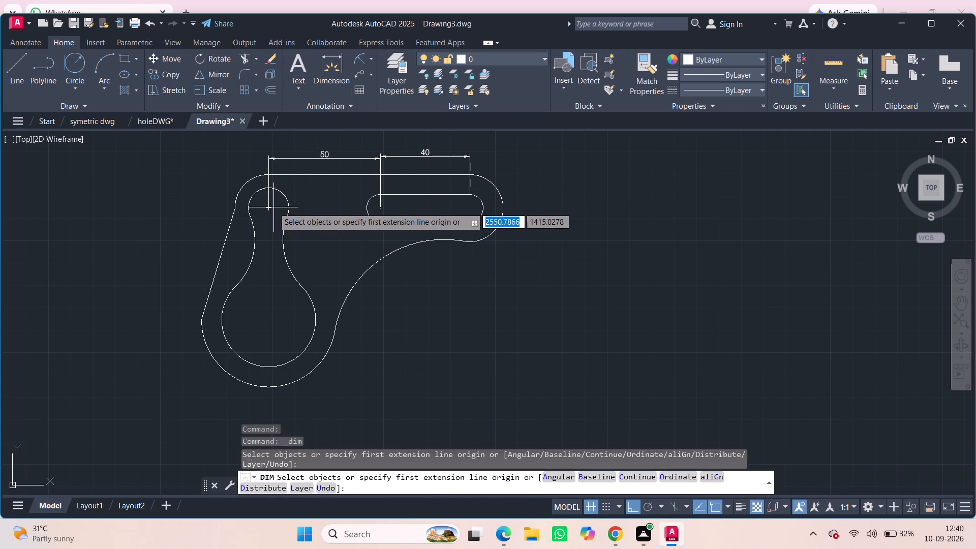
{"action": "left_click", "coordinate": [268, 208]}
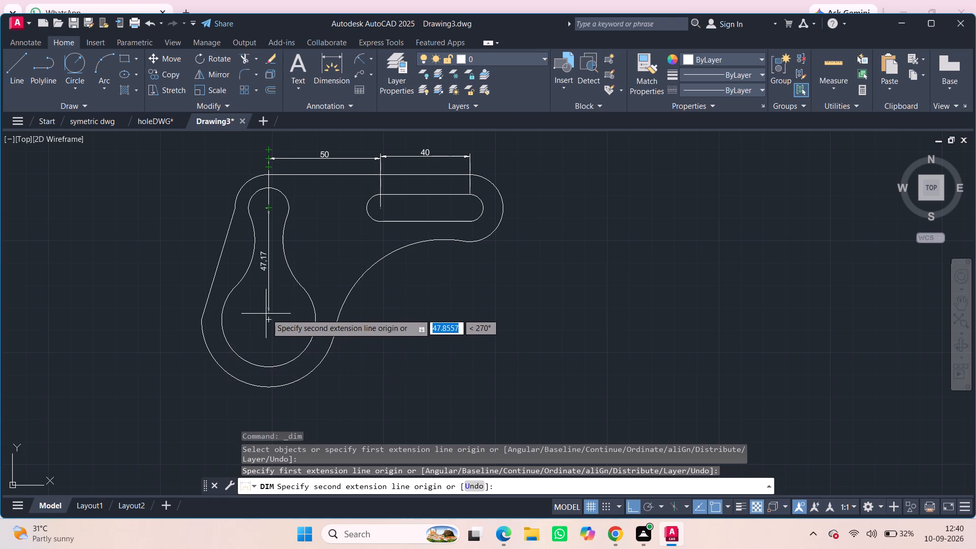
{"action": "left_click", "coordinate": [266, 322]}
{"action": "left_click", "coordinate": [158, 326]}
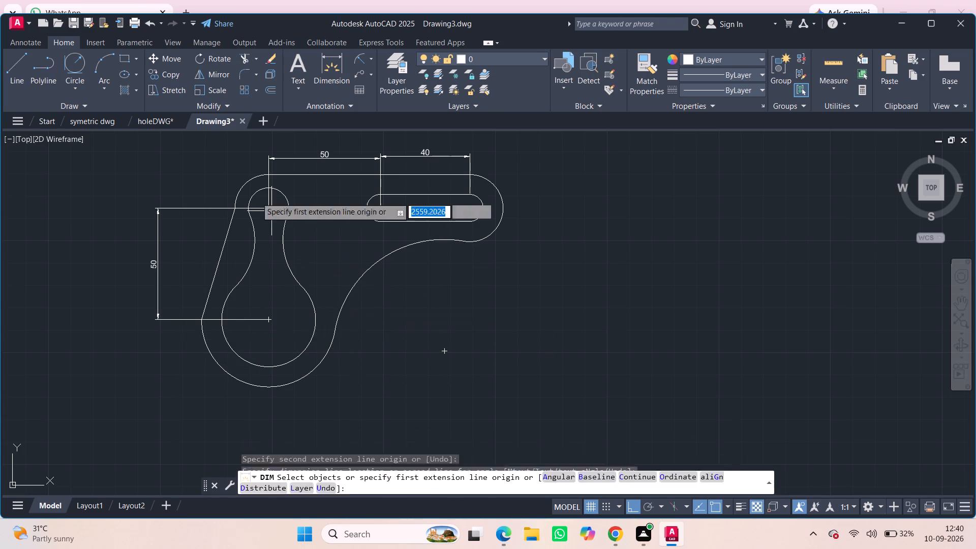
Dimension the horizontal distance from the keyhole's lower arc centre to the slot's right arc centre, placed below the profile.
{"action": "left_click", "coordinate": [328, 55]}
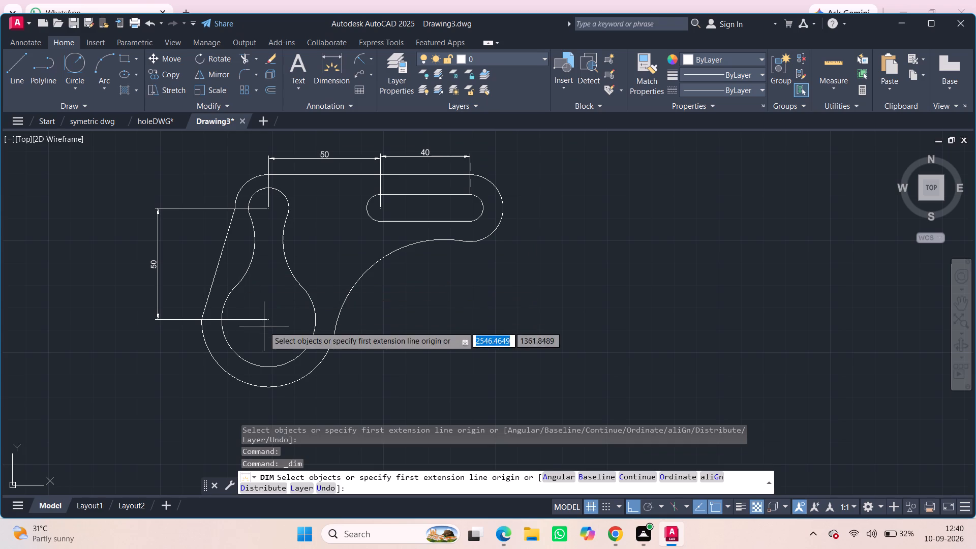
{"action": "left_click", "coordinate": [268, 318]}
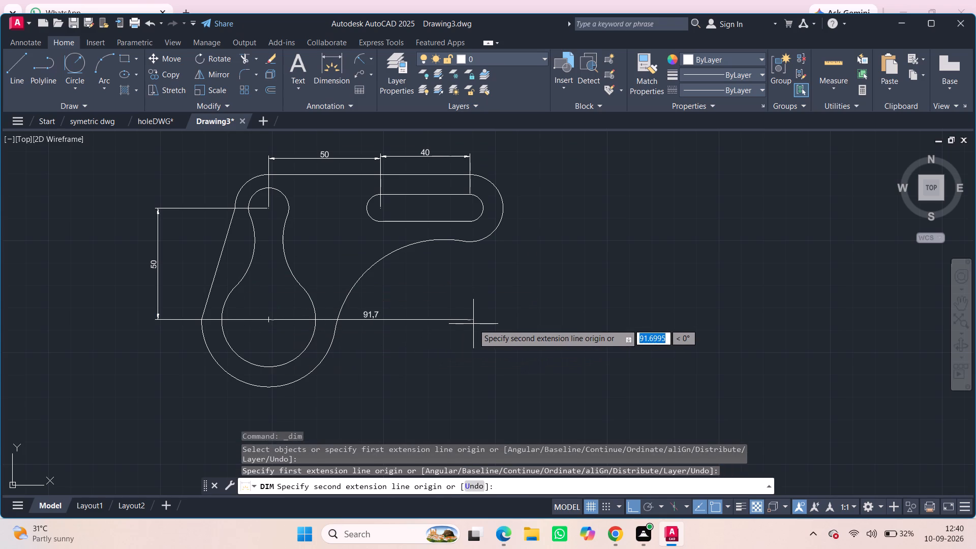
{"action": "left_click", "coordinate": [469, 208]}
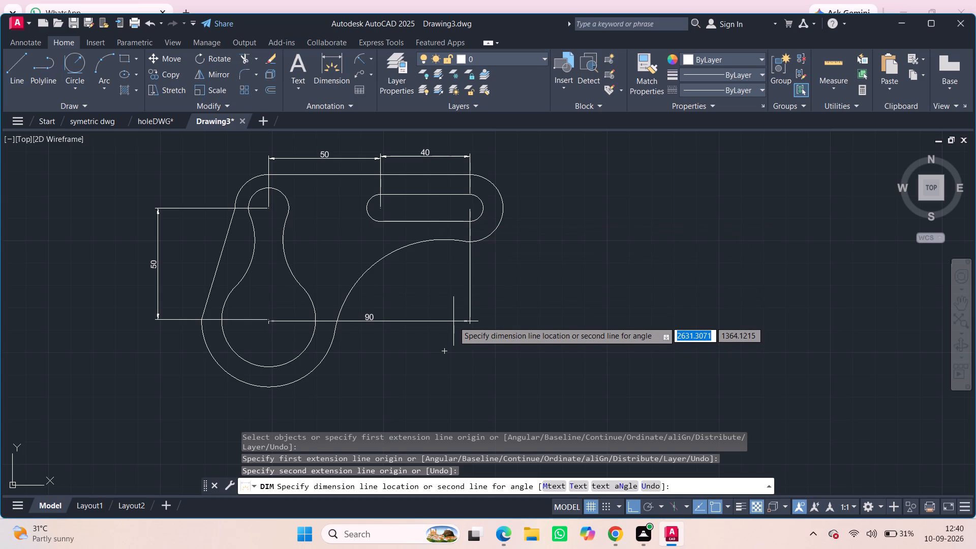
{"action": "left_click", "coordinate": [448, 402]}
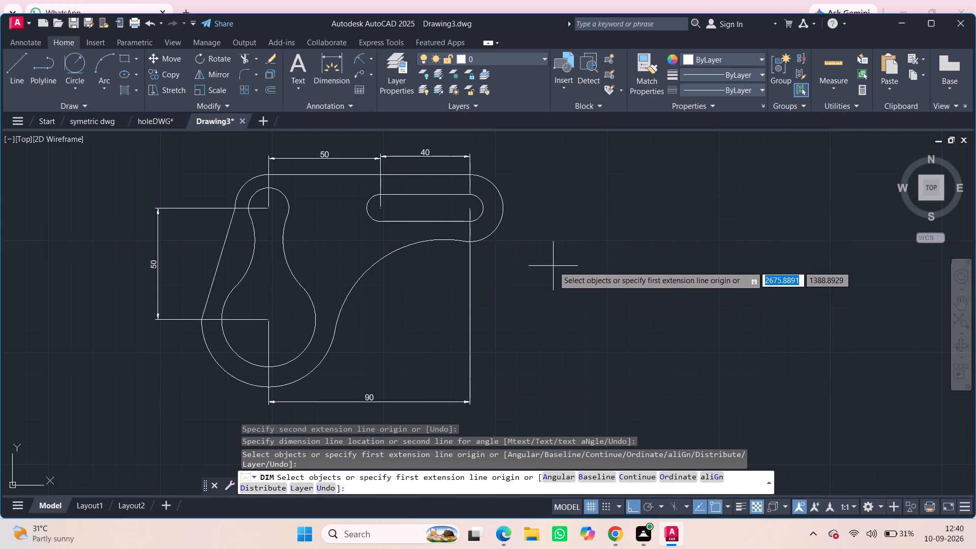
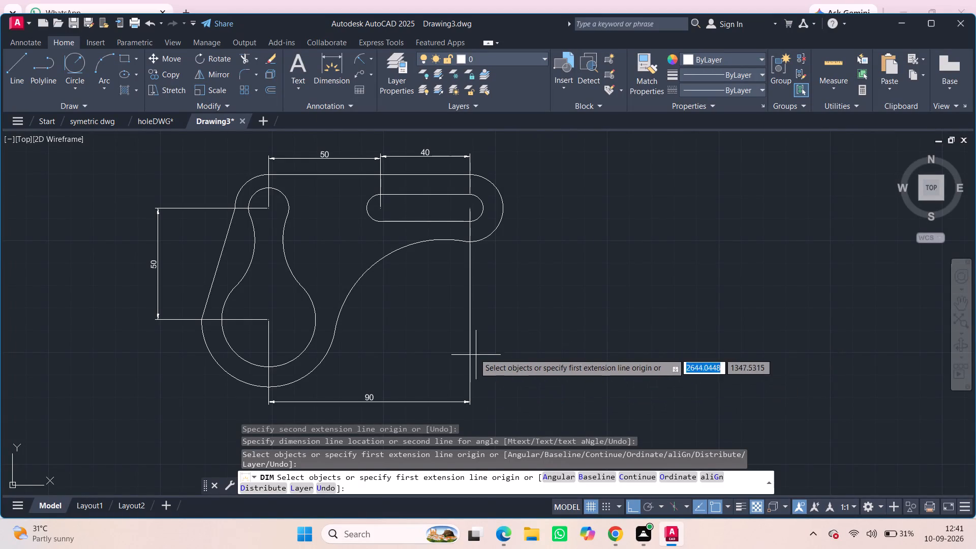
Add a radius dimension to the slot's right end arc, placed outside the profile to the right.
{"action": "left_click", "coordinate": [359, 53]}
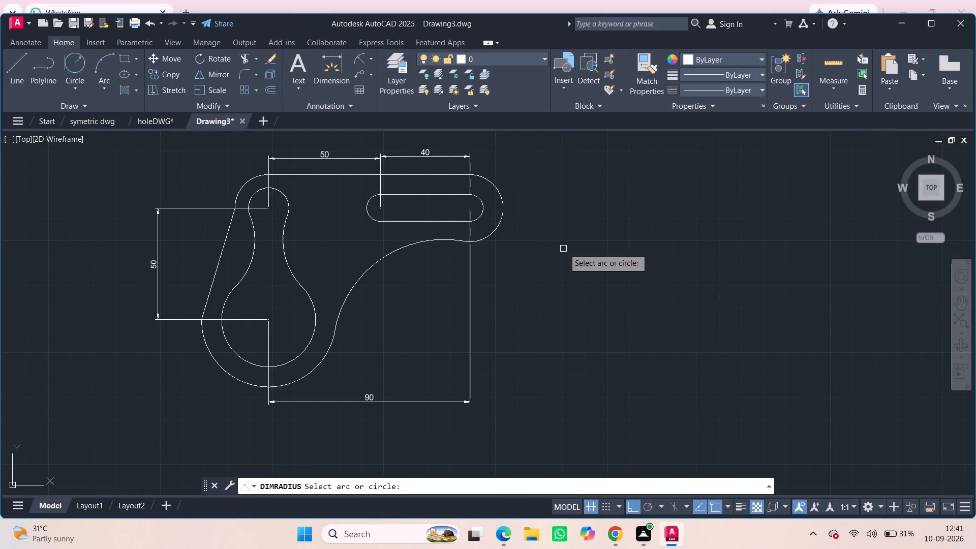
{"action": "left_click", "coordinate": [483, 204]}
{"action": "left_click", "coordinate": [541, 200]}
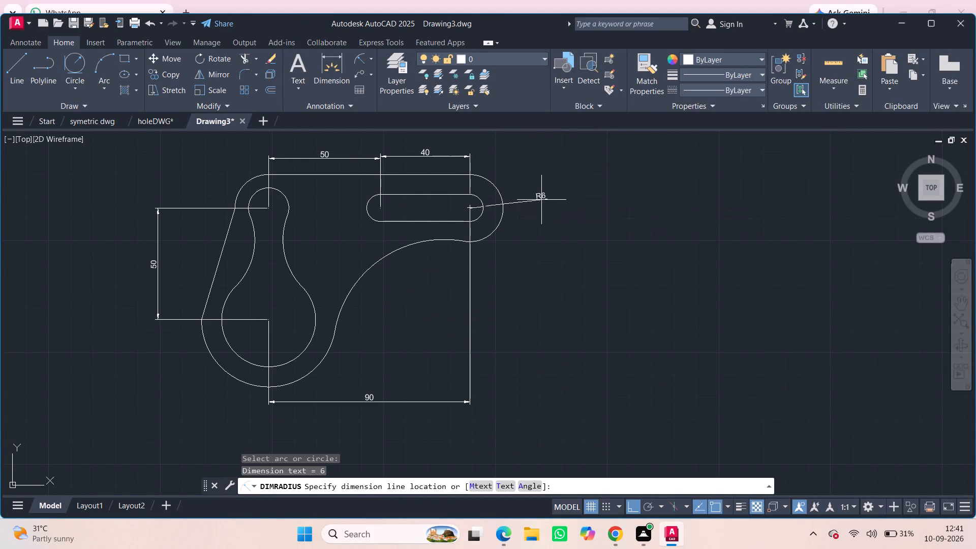
Add a radius dimension to the keyhole's upper arc, placed outside the profile at upper left.
{"action": "left_click", "coordinate": [359, 46]}
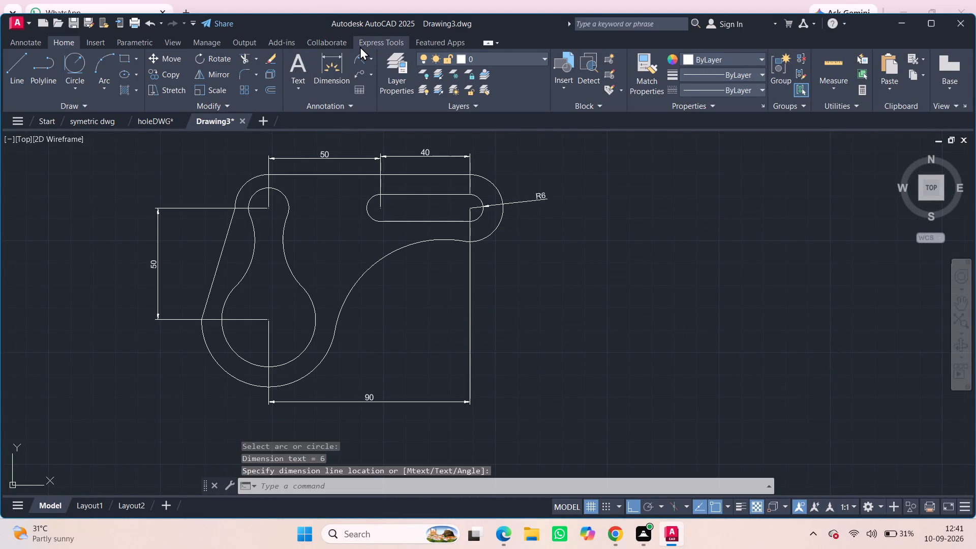
{"action": "left_click", "coordinate": [63, 39]}
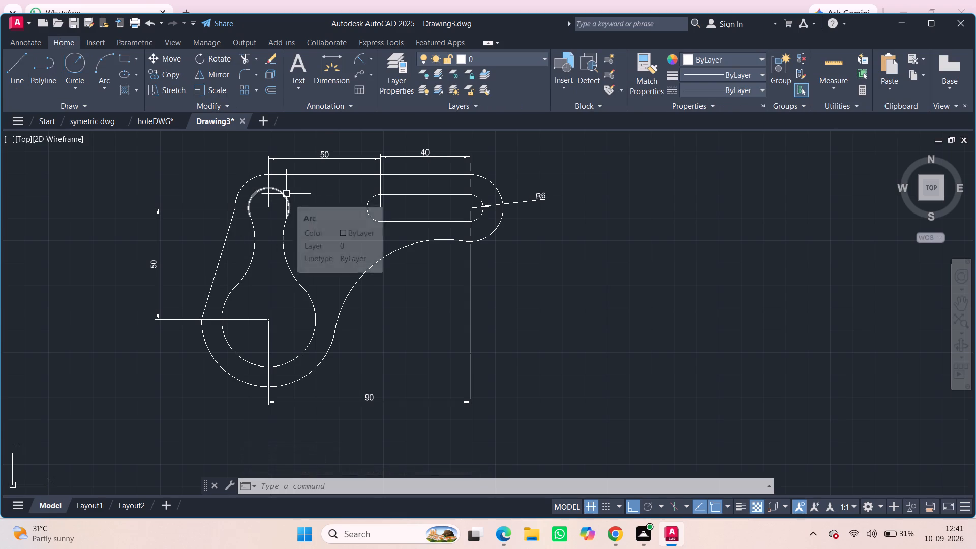
{"action": "left_click", "coordinate": [255, 196]}
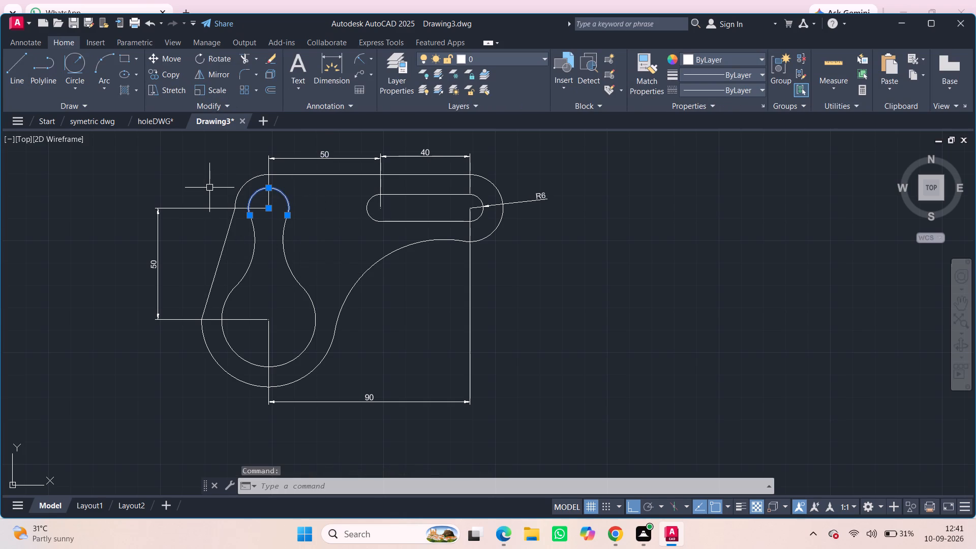
{"action": "key", "text": "Escape"}
{"action": "left_click", "coordinate": [359, 56]}
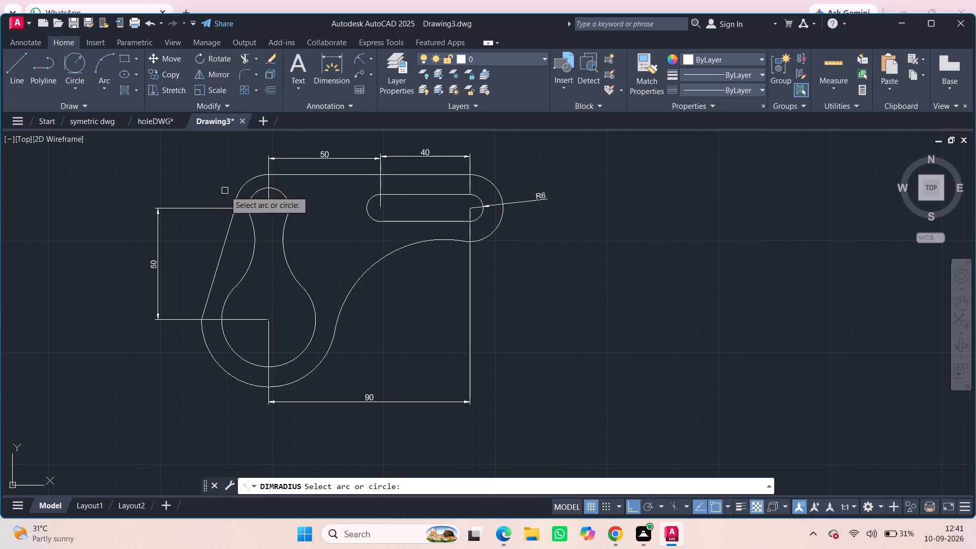
{"action": "left_click", "coordinate": [248, 196]}
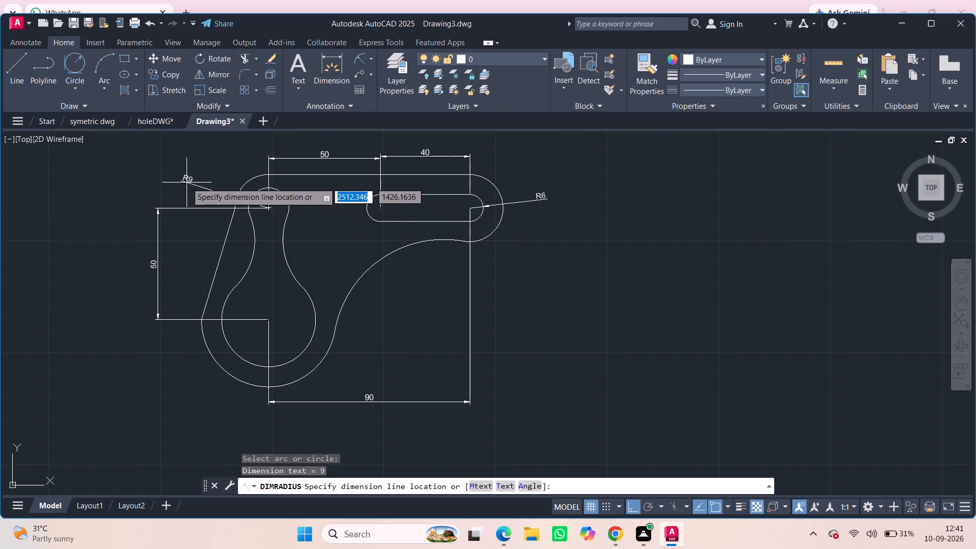
{"action": "left_click", "coordinate": [187, 182]}
Add a radius dimension to the keyhole's large lower arc, placed outside the profile at lower left.
{"action": "left_click", "coordinate": [353, 55]}
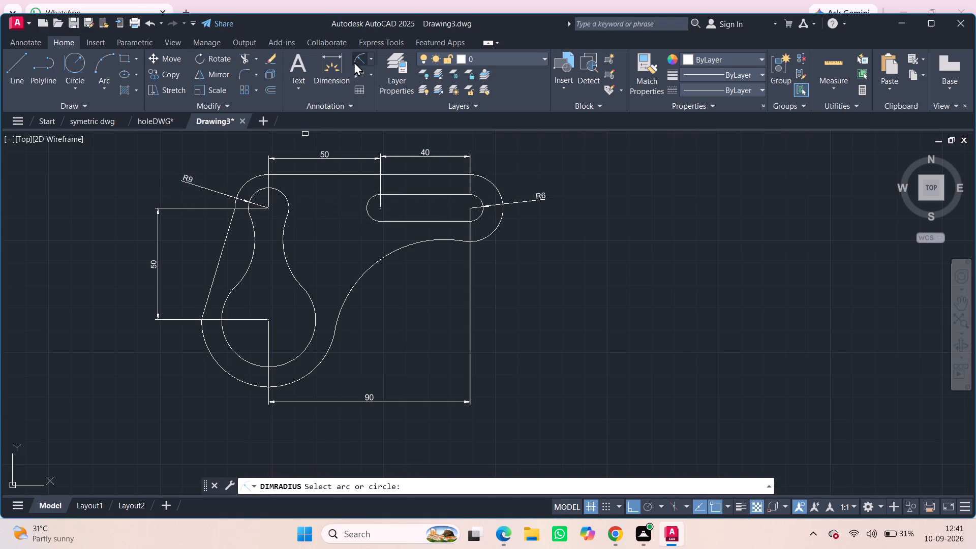
{"action": "left_click", "coordinate": [227, 344]}
{"action": "left_click", "coordinate": [139, 364]}
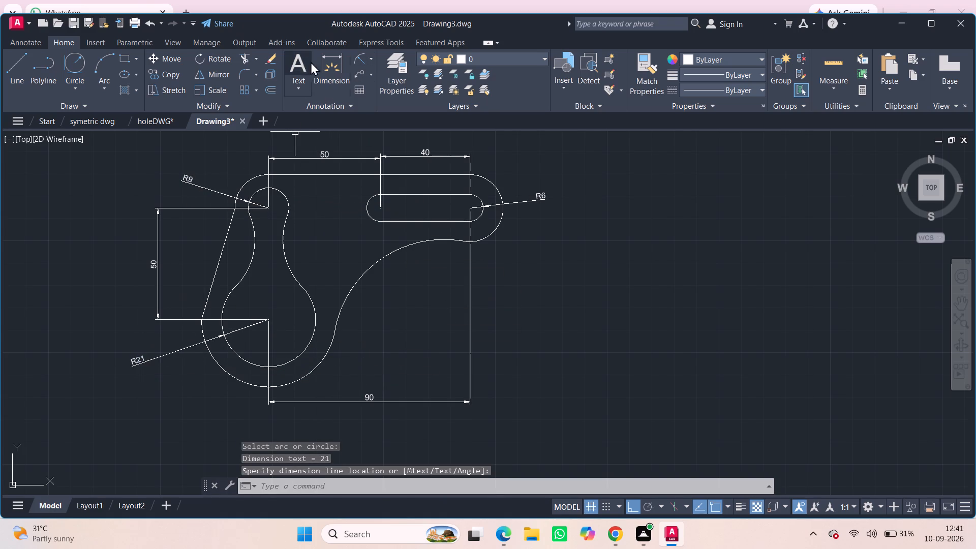
Add a radius dimension to the outline's large concave arc below the slot, placed just outside the profile.
{"action": "left_click", "coordinate": [359, 53]}
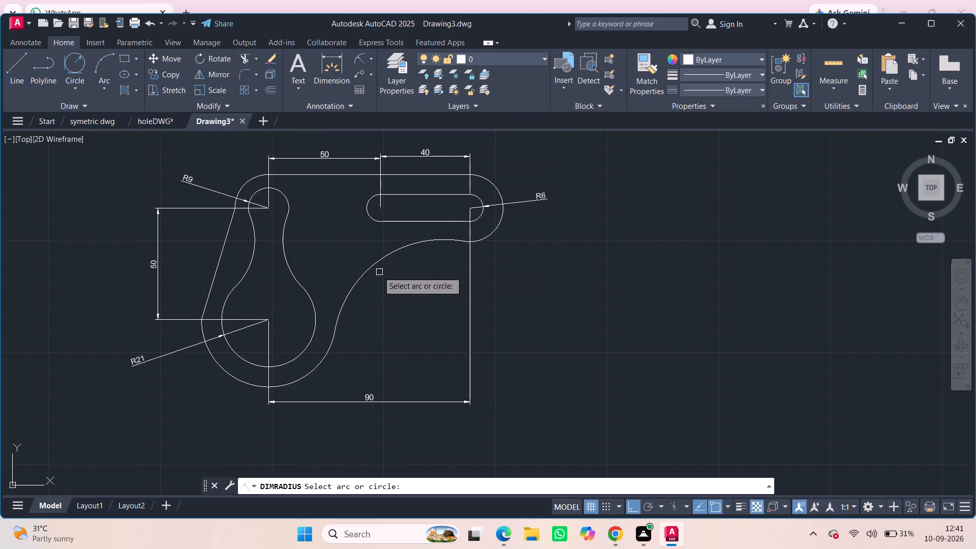
{"action": "left_click", "coordinate": [372, 269]}
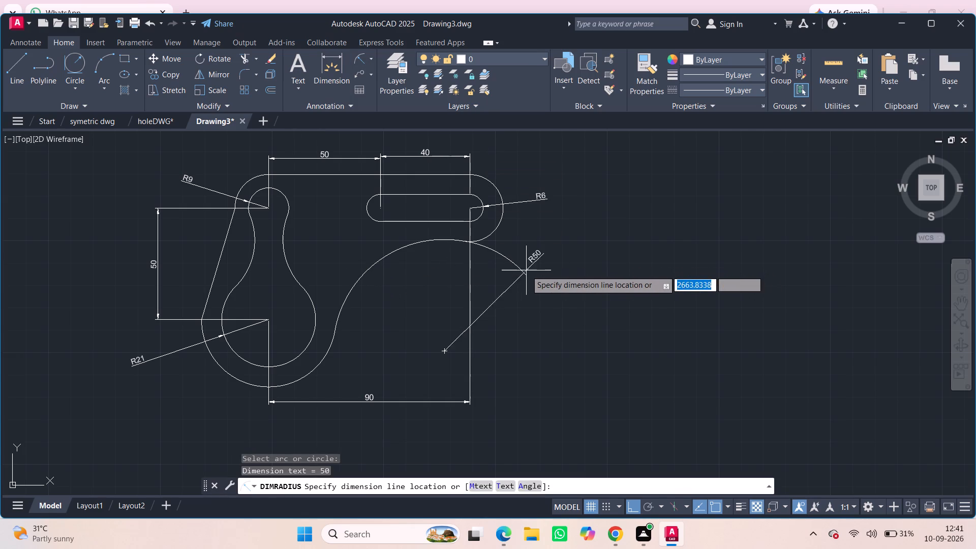
{"action": "left_click", "coordinate": [396, 274]}
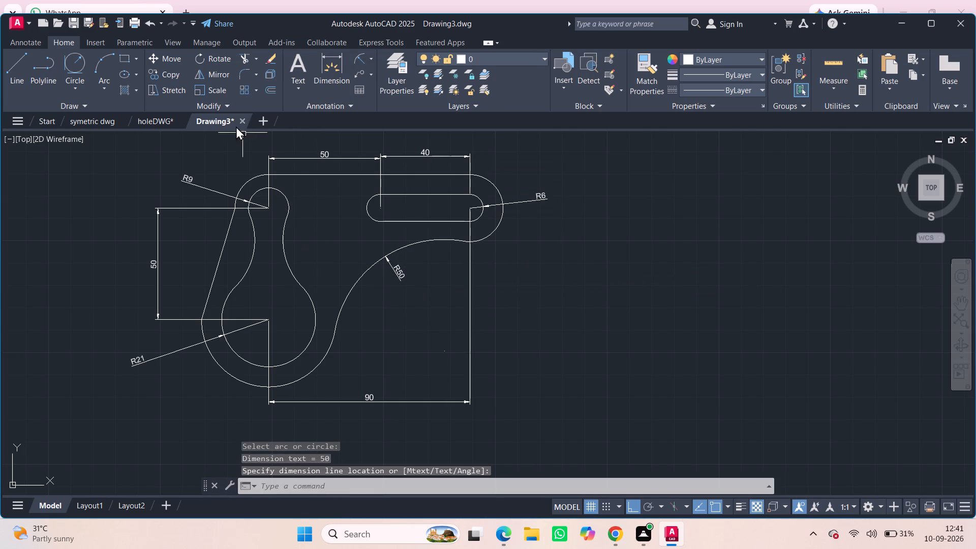
Add a radius dimension to the outline's lower outer arc around the keyhole, placed below and left of the profile.
{"action": "left_click", "coordinate": [360, 57]}
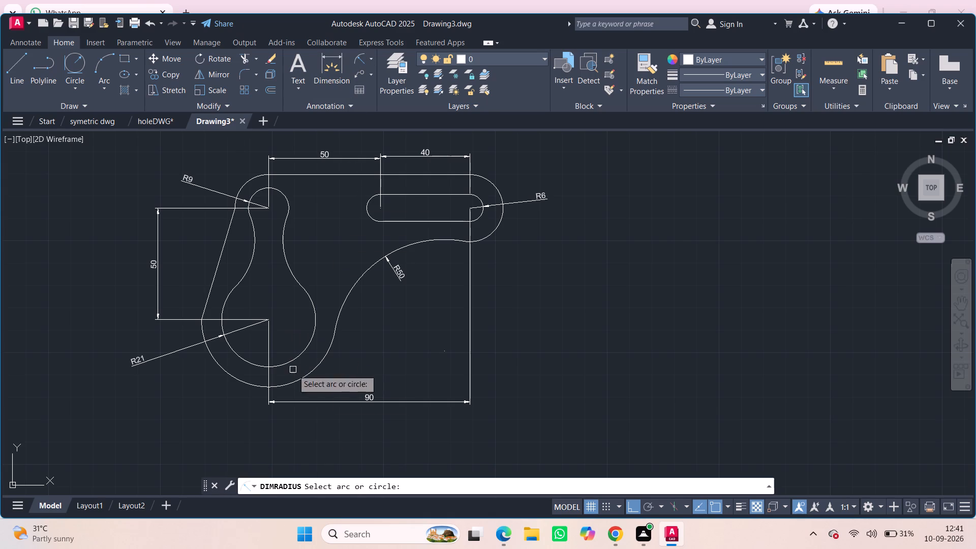
{"action": "left_click", "coordinate": [314, 369]}
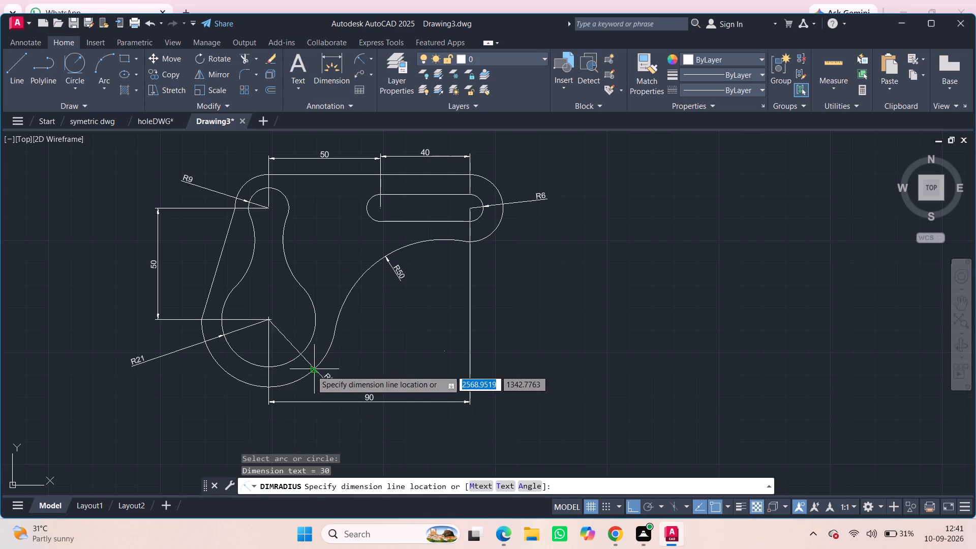
{"action": "left_click", "coordinate": [172, 406]}
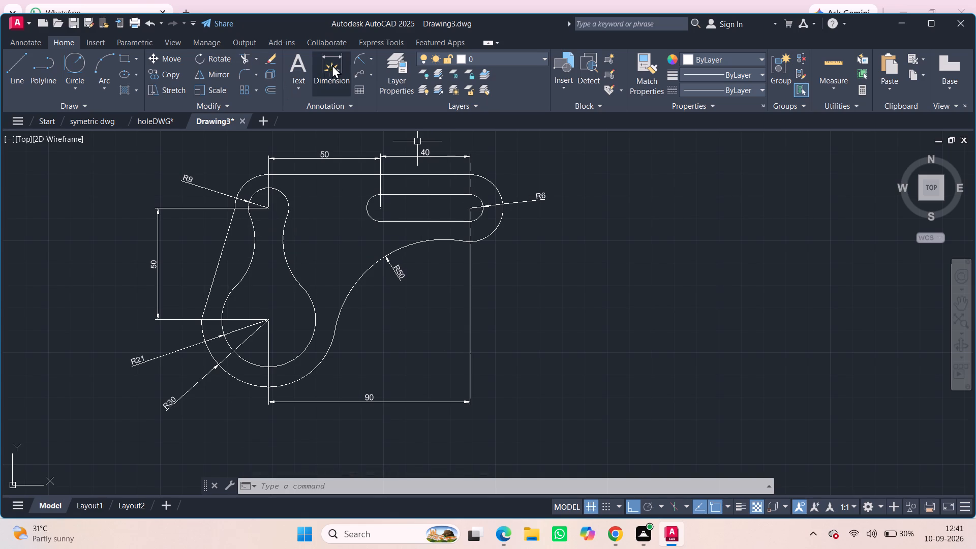
Add a radius dimension to the outline's outer arc around the slot's right end, placed above and right of the profile.
{"action": "left_click", "coordinate": [360, 57]}
{"action": "left_click", "coordinate": [483, 176]}
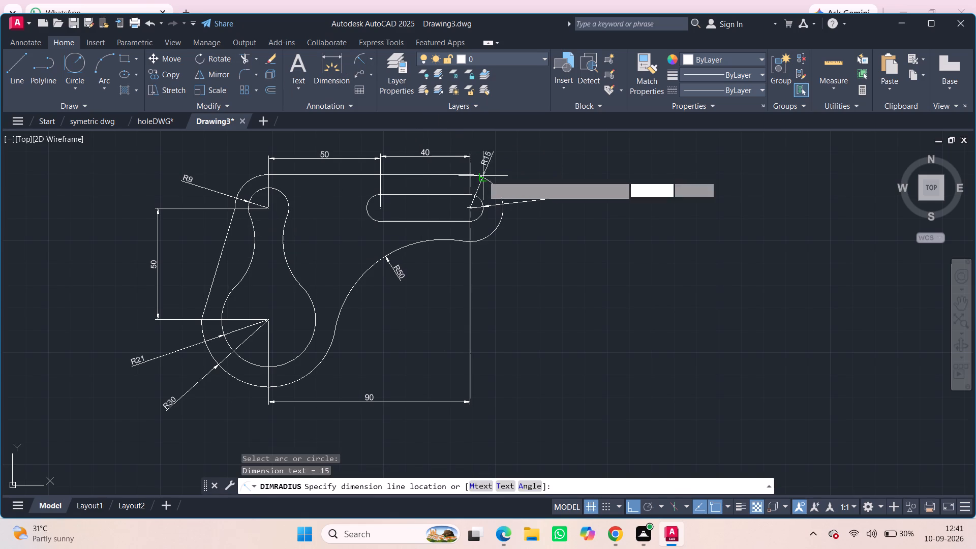
{"action": "left_click", "coordinate": [523, 160]}
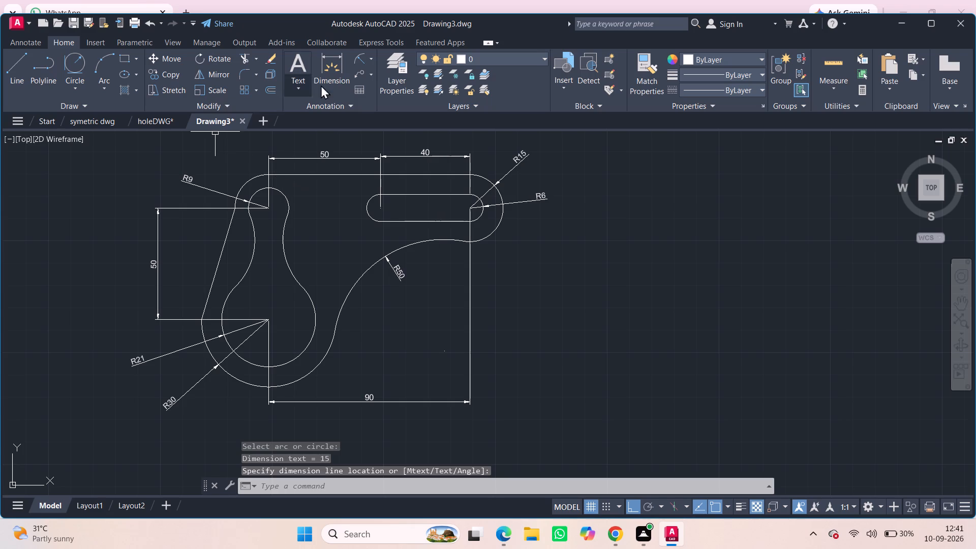
Add a radius dimension to the outline's upper-left outer corner arc, placed above the keyhole's upper arc radius dimension.
{"action": "left_click", "coordinate": [359, 59]}
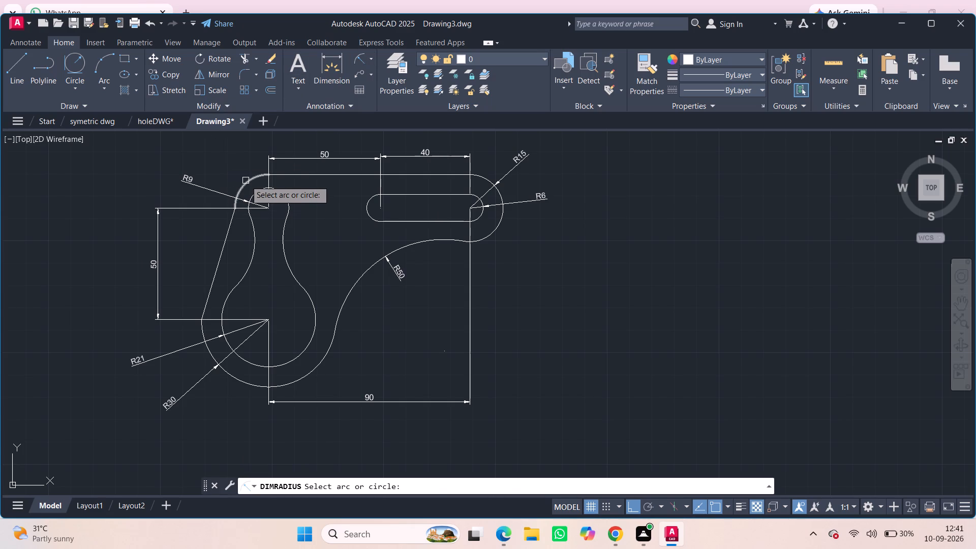
{"action": "left_click", "coordinate": [247, 180]}
{"action": "left_click", "coordinate": [192, 161]}
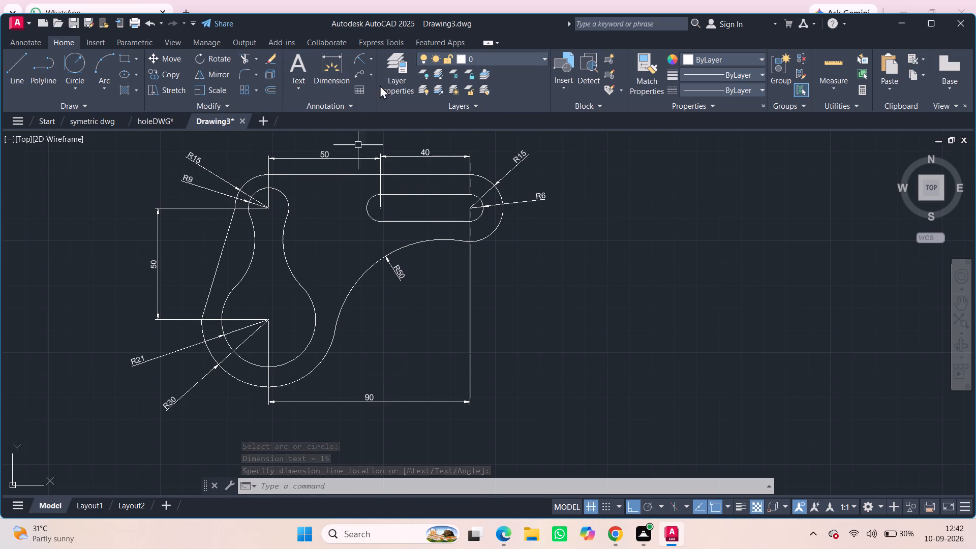
Add a radius dimension to the left concave arc of the keyhole's neck, placed to the left of the arc.
{"action": "left_click", "coordinate": [356, 59]}
{"action": "left_click", "coordinate": [245, 261]}
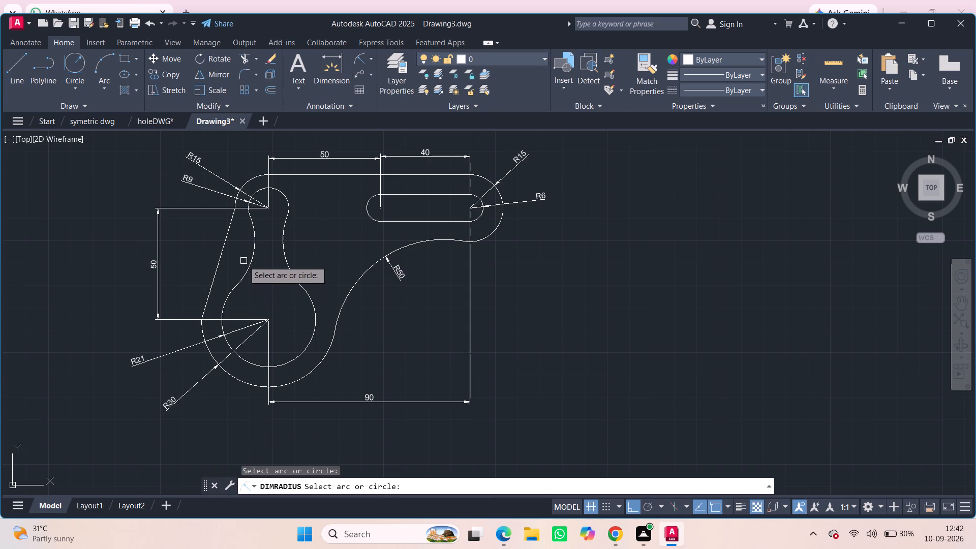
{"action": "left_click", "coordinate": [252, 257]}
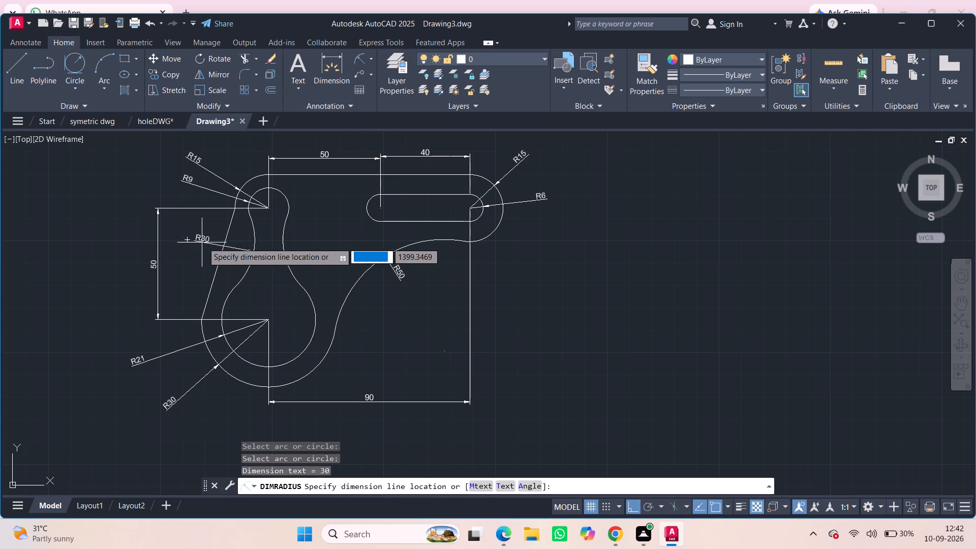
{"action": "left_click", "coordinate": [207, 242]}
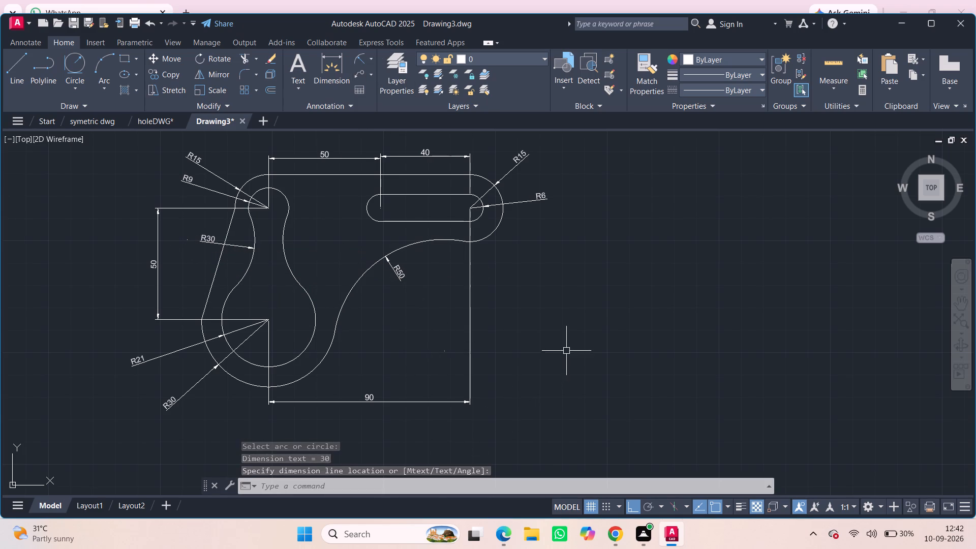
Hatch the part body between the outline and its openings with a blue-to-yellow gradient.
{"action": "left_click", "coordinate": [125, 87]}
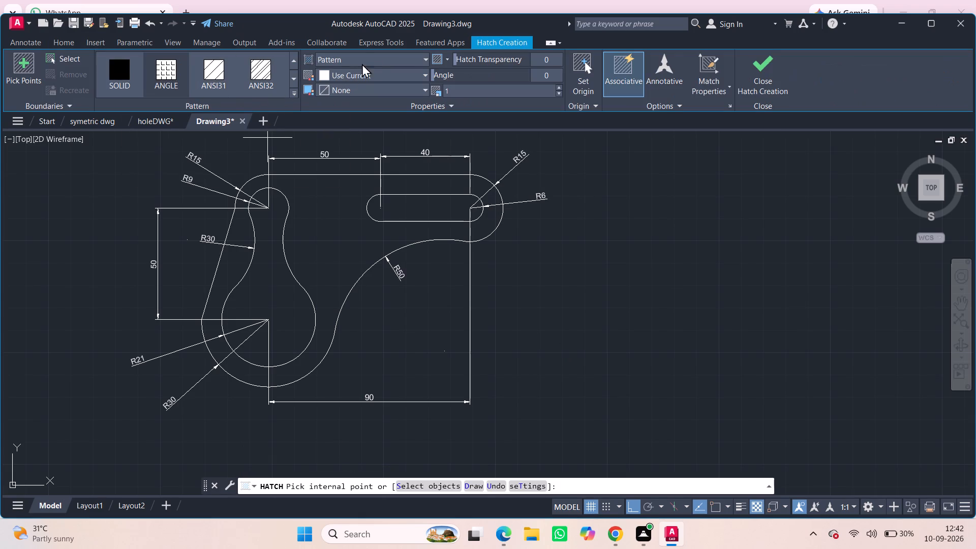
{"action": "left_click", "coordinate": [374, 54]}
{"action": "left_click", "coordinate": [356, 84]}
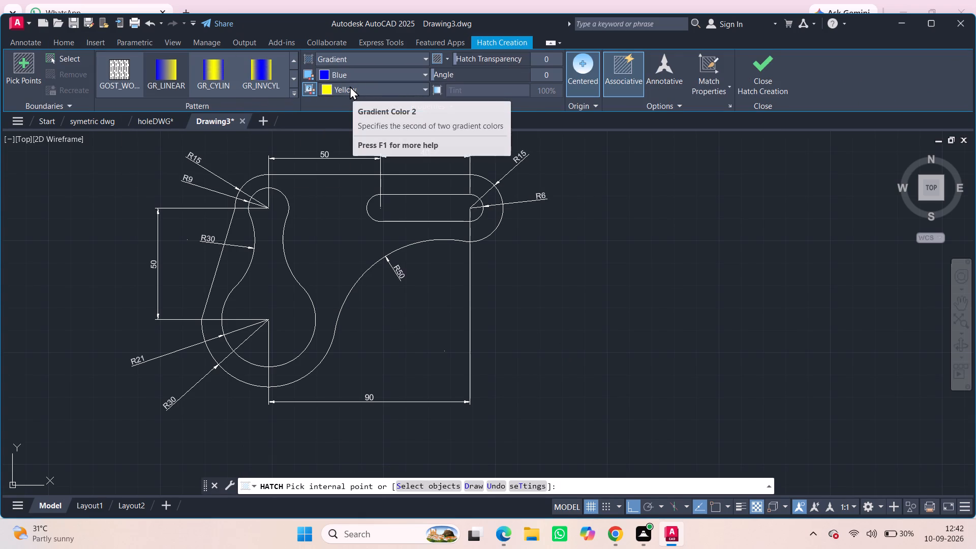
{"action": "left_click", "coordinate": [314, 207]}
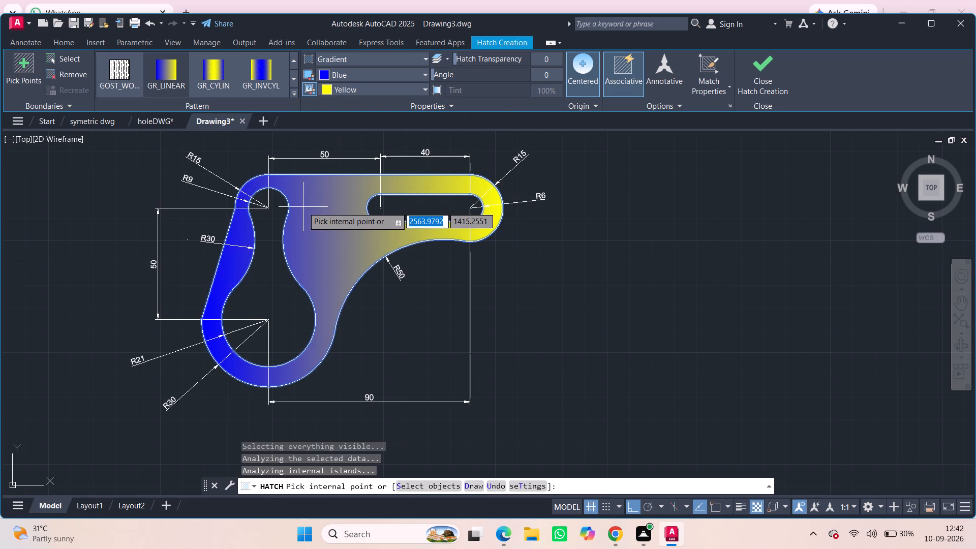
{"action": "left_click", "coordinate": [770, 78]}
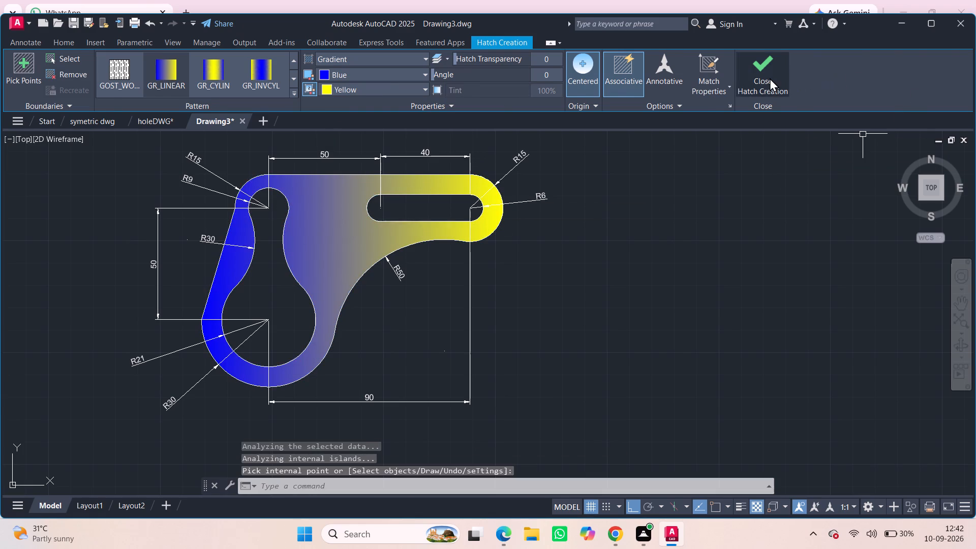
Hatch the slot and the keyhole interiors with a gradient from red to white.
{"action": "left_click", "coordinate": [125, 93]}
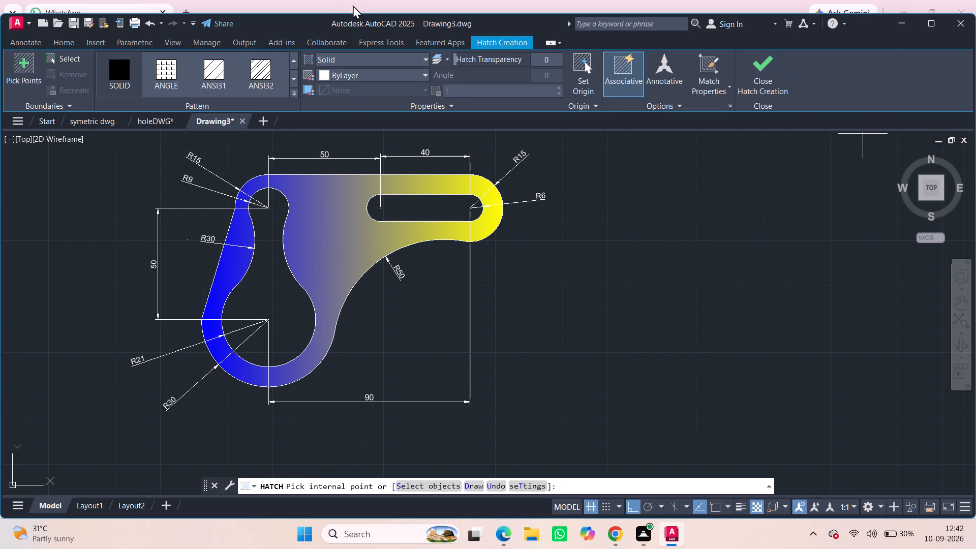
{"action": "left_click", "coordinate": [369, 57]}
{"action": "left_click", "coordinate": [372, 86]}
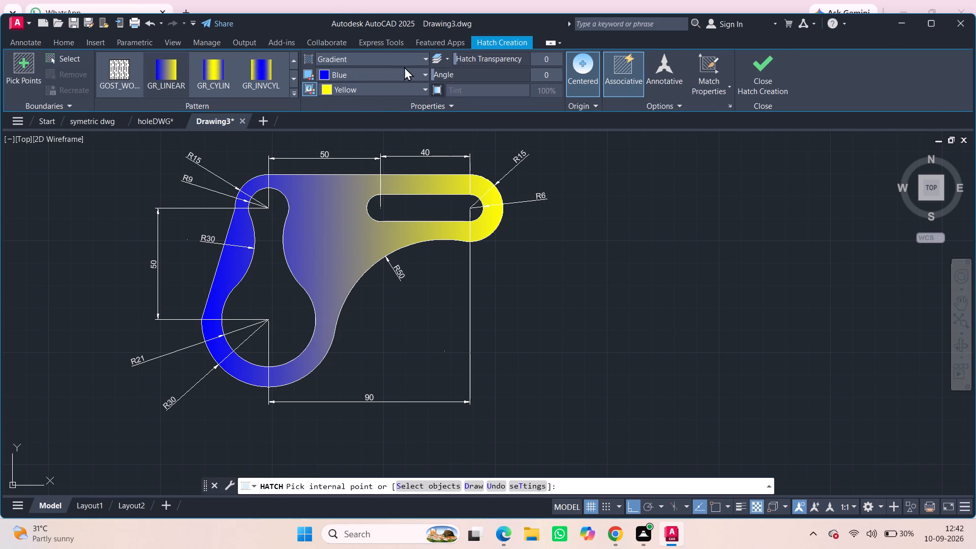
{"action": "left_click", "coordinate": [395, 70]}
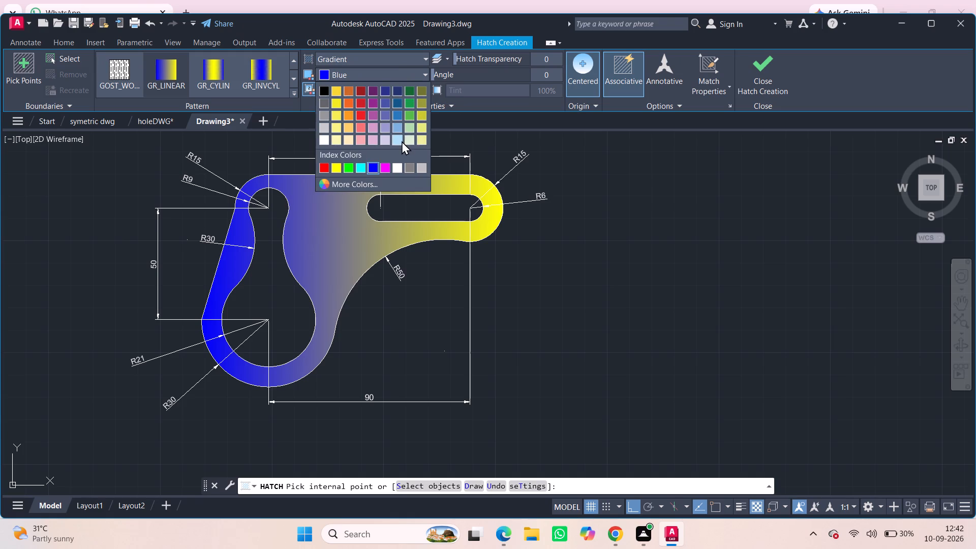
{"action": "left_click", "coordinate": [324, 169]}
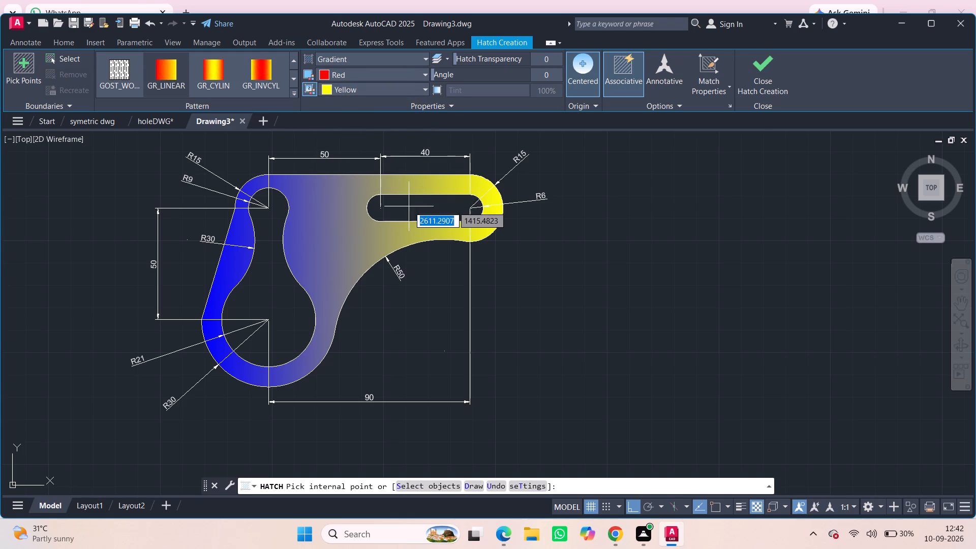
{"action": "left_click", "coordinate": [359, 85]}
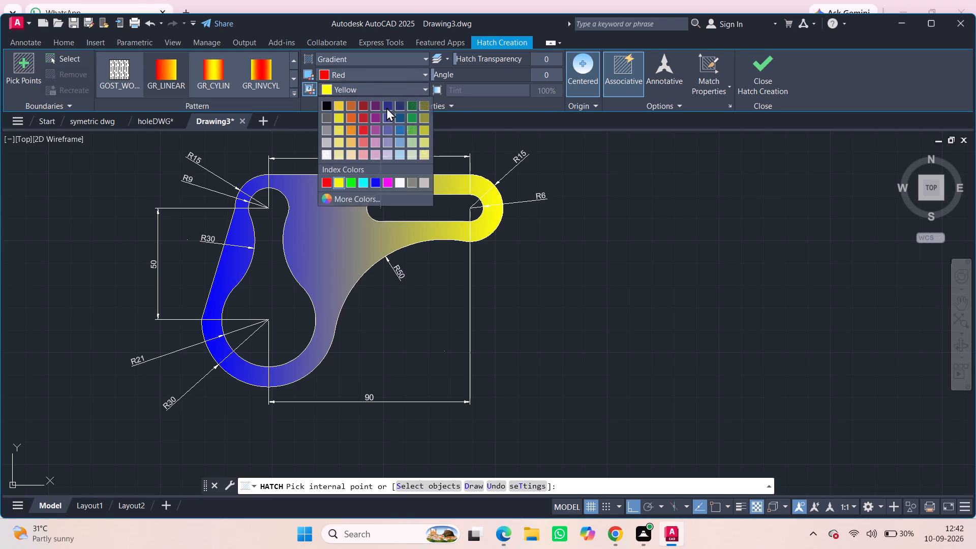
{"action": "left_click", "coordinate": [397, 182]}
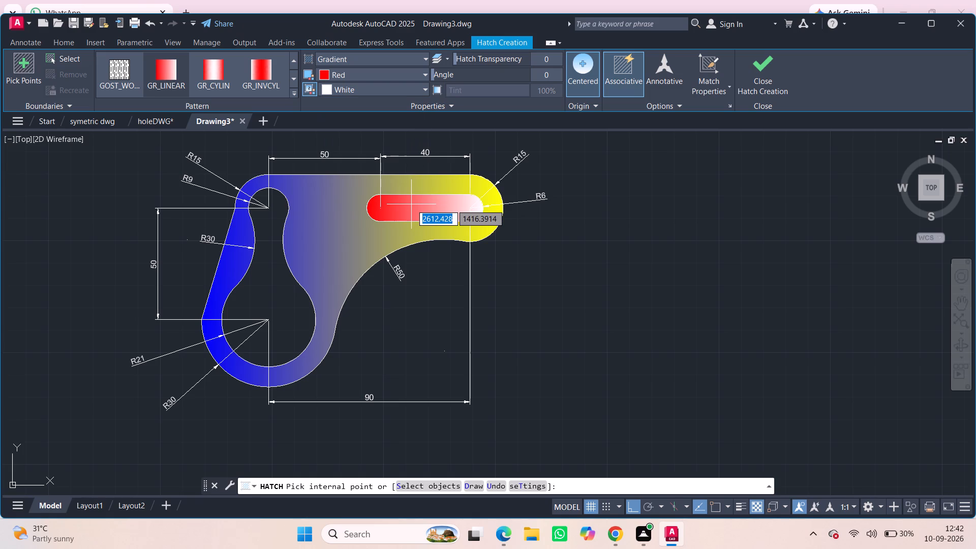
{"action": "left_click", "coordinate": [411, 204]}
{"action": "left_click", "coordinate": [259, 286]}
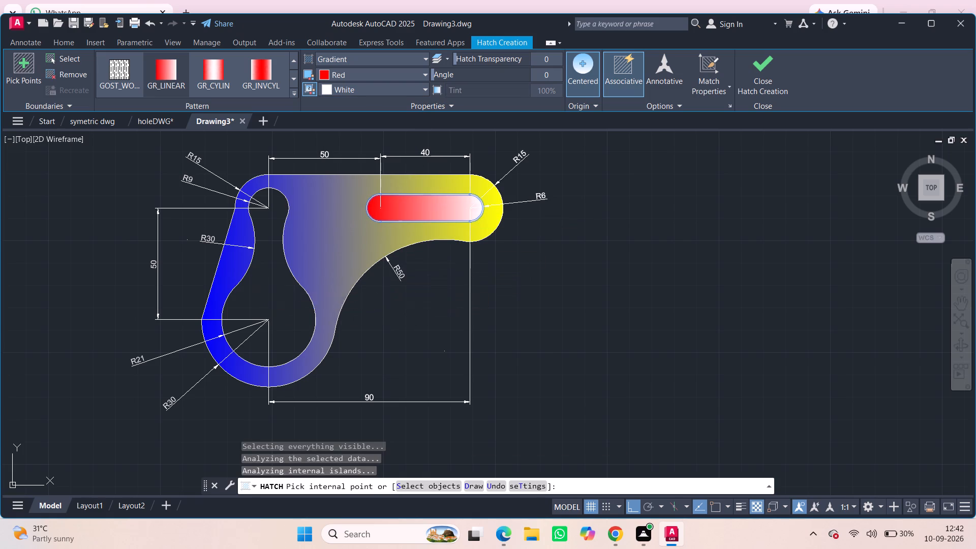
{"action": "left_click", "coordinate": [769, 73]}
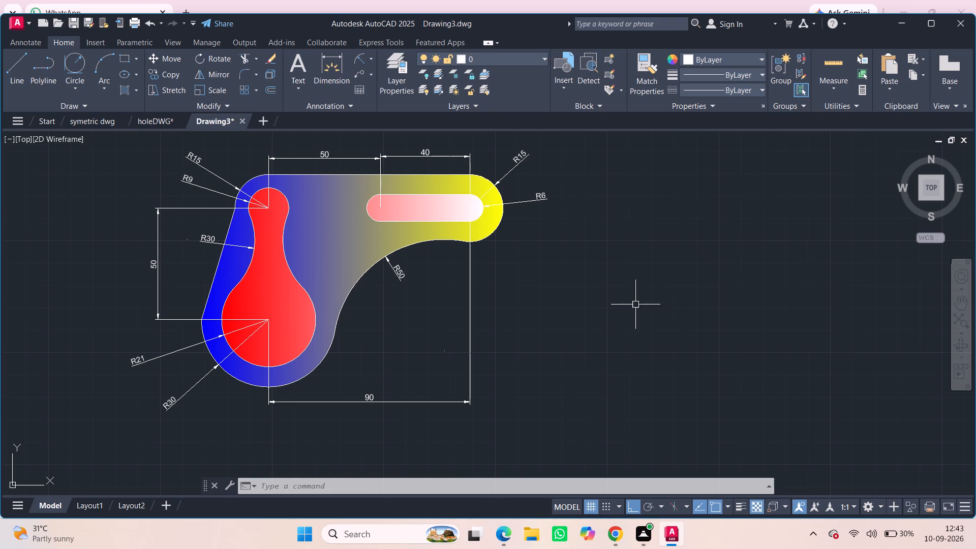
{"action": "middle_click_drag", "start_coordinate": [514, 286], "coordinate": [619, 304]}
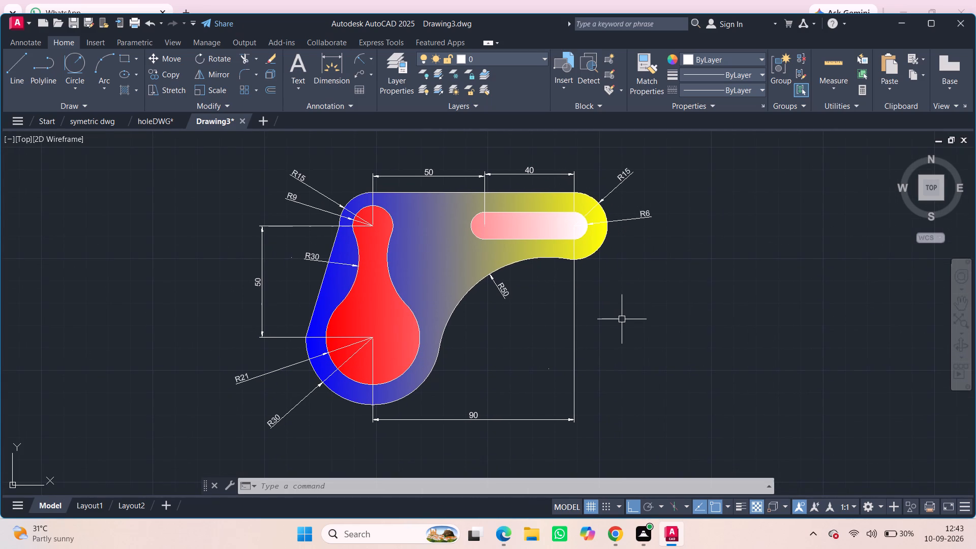
Save the drawing in the Documents folder under the name irregular DWG.
{"action": "key", "text": "ctrl+s"}
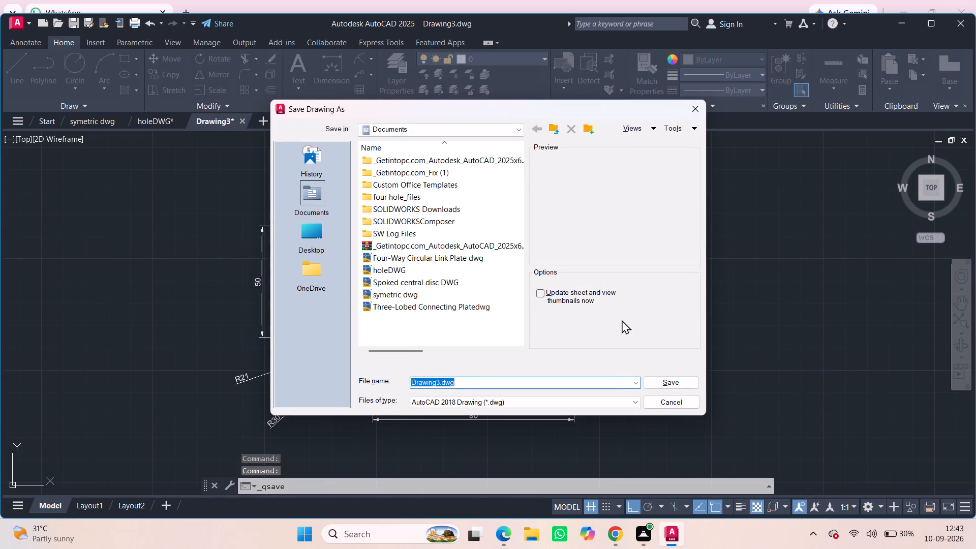
{"action": "key", "text": "BackSpace"}
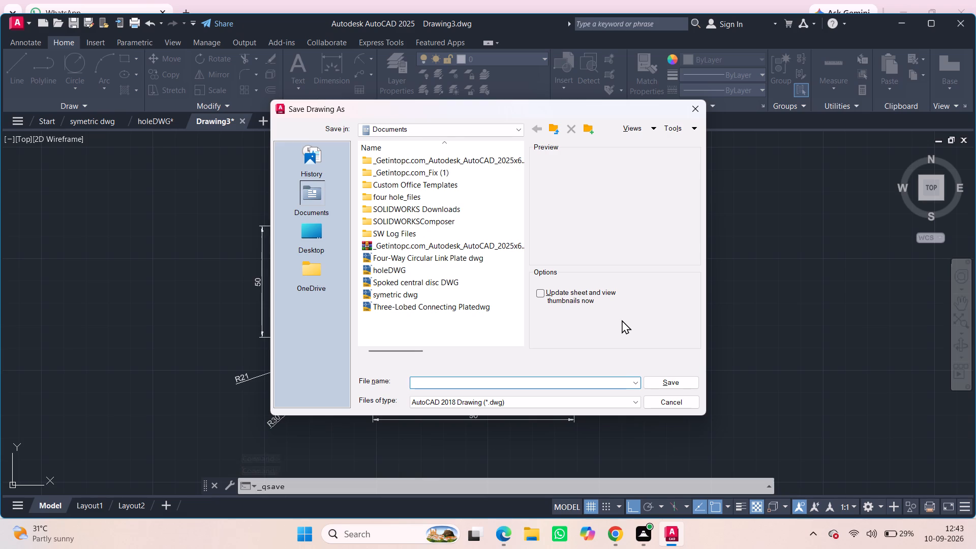
{"action": "type", "text": "irregular"}
{"action": "key", "text": "space"}
{"action": "type", "text": "DWG"}
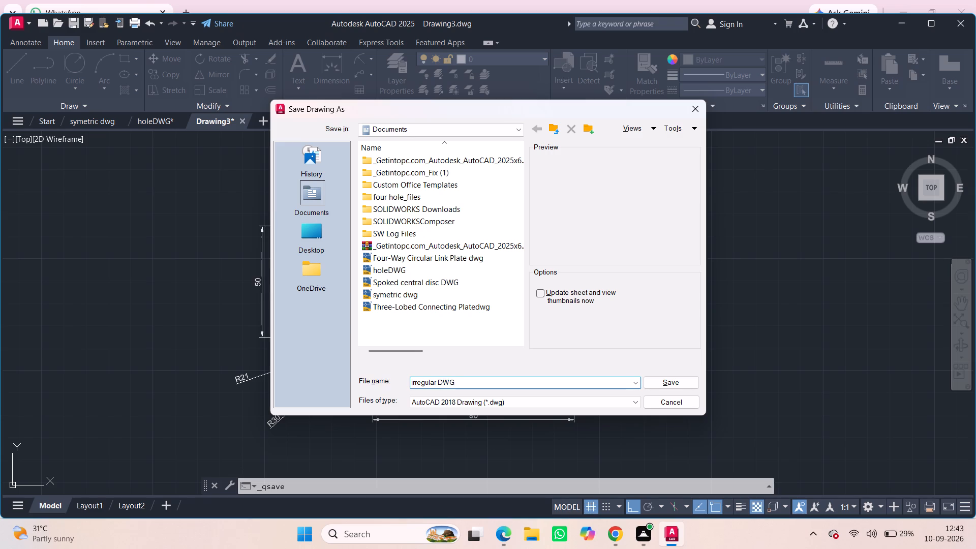
{"action": "left_click", "coordinate": [680, 378]}
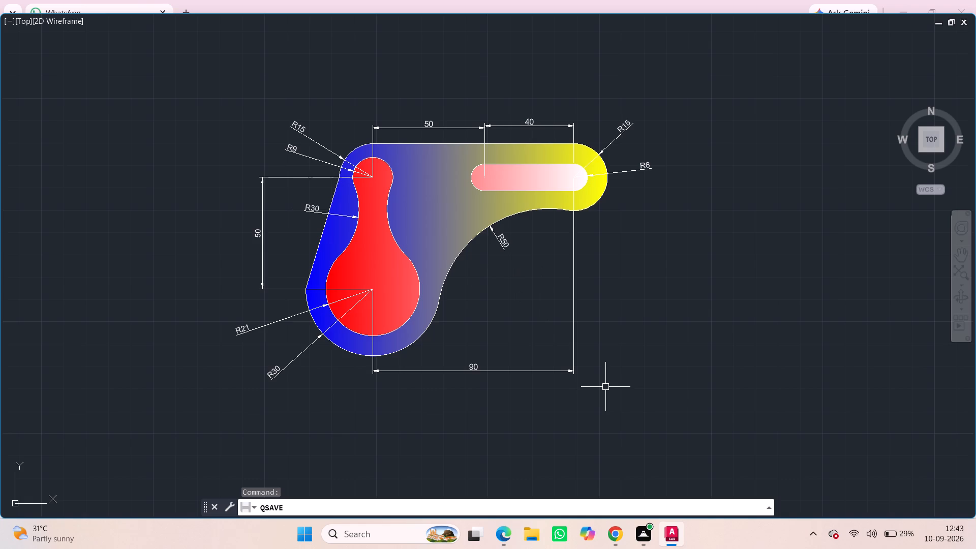
Start a single-sheet plot of the drawing with DWG To PDF.pc3 as the plotter.
{"action": "type", "text": "log"}
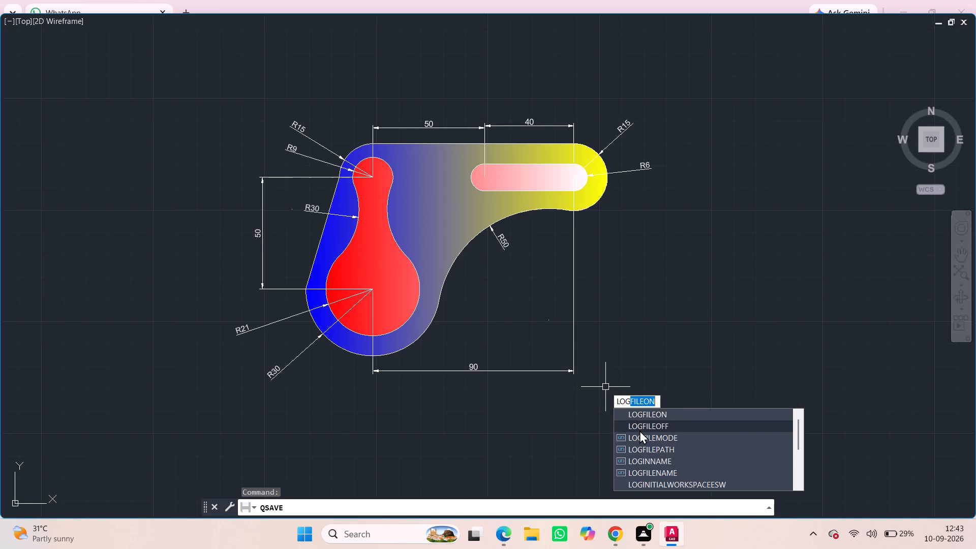
{"action": "left_click", "coordinate": [639, 430]}
{"action": "type", "text": "plot"}
{"action": "left_click", "coordinate": [664, 360]}
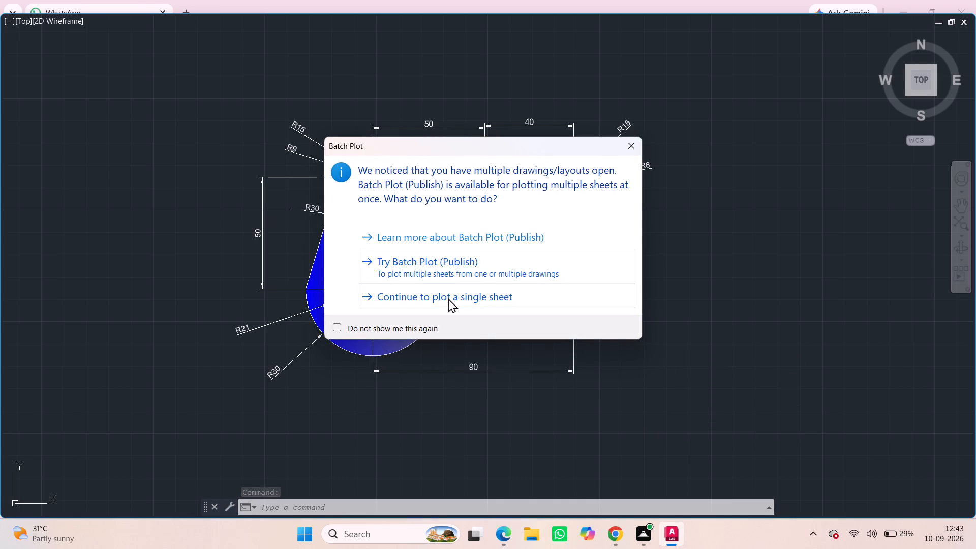
{"action": "left_click", "coordinate": [448, 298]}
{"action": "left_click", "coordinate": [353, 170]}
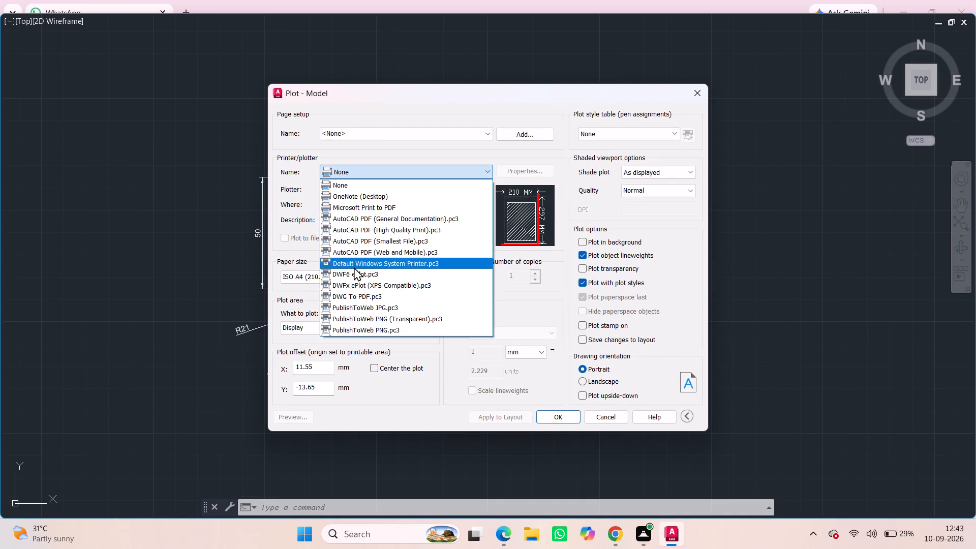
{"action": "left_click", "coordinate": [361, 295]}
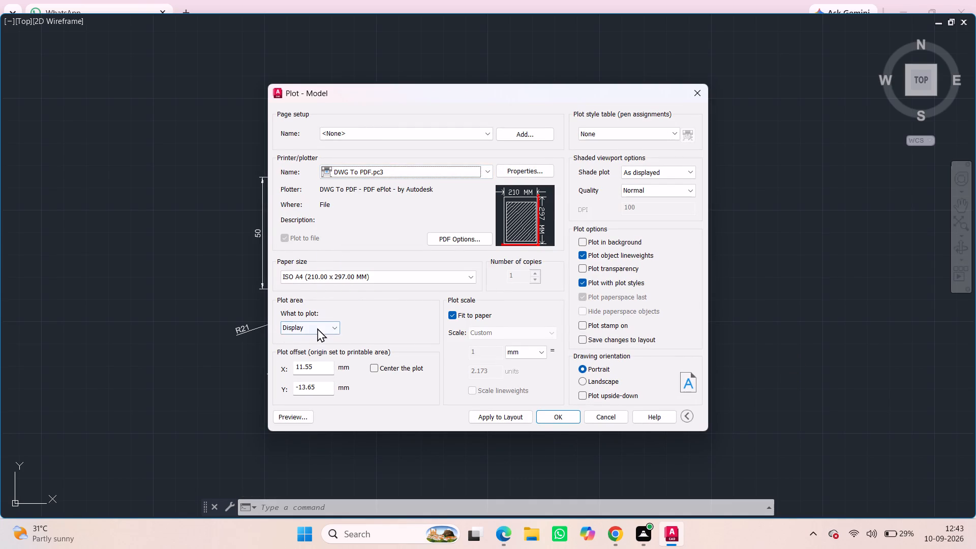
Define the plot area as a window enclosing the whole part with its dimensions, in landscape orientation.
{"action": "left_click", "coordinate": [317, 328]}
{"action": "left_click", "coordinate": [314, 361]}
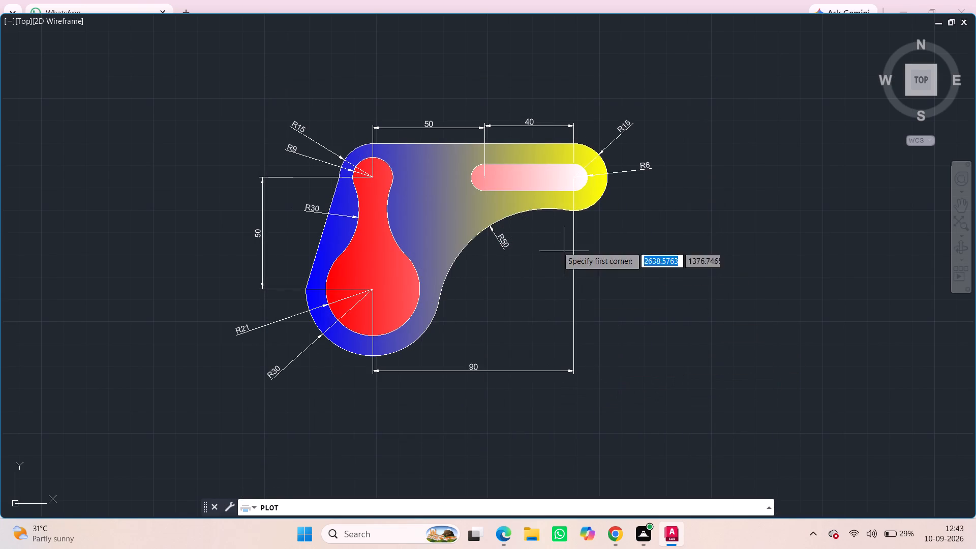
{"action": "left_click_drag", "start_coordinate": [215, 105], "coordinate": [620, 103]}
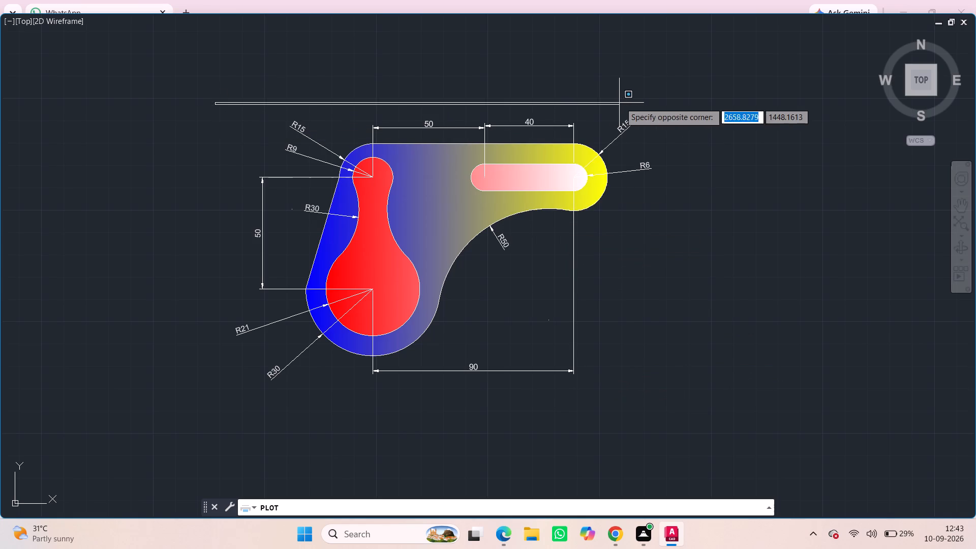
{"action": "left_click_drag", "start_coordinate": [620, 103], "coordinate": [675, 398]}
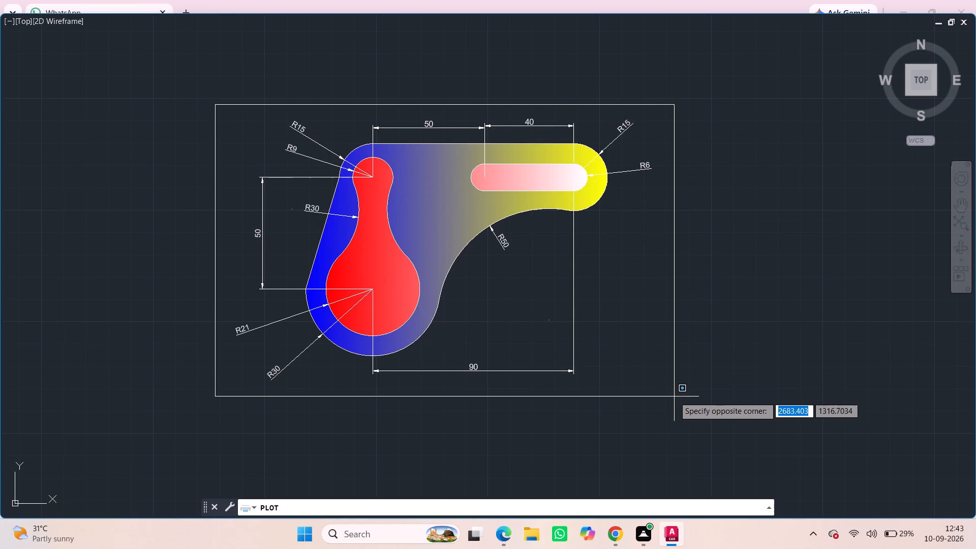
{"action": "left_click", "coordinate": [674, 396]}
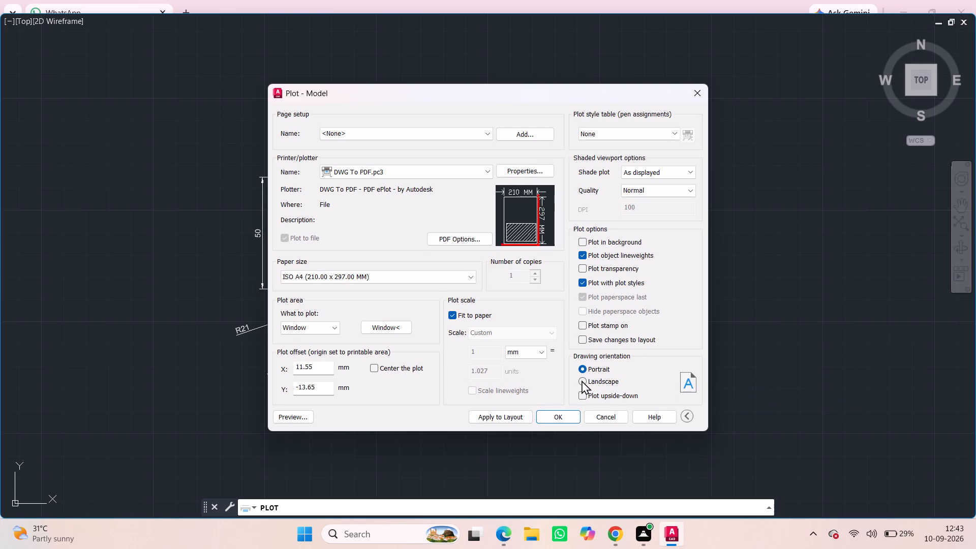
{"action": "left_click", "coordinate": [582, 380]}
{"action": "left_click", "coordinate": [592, 365]}
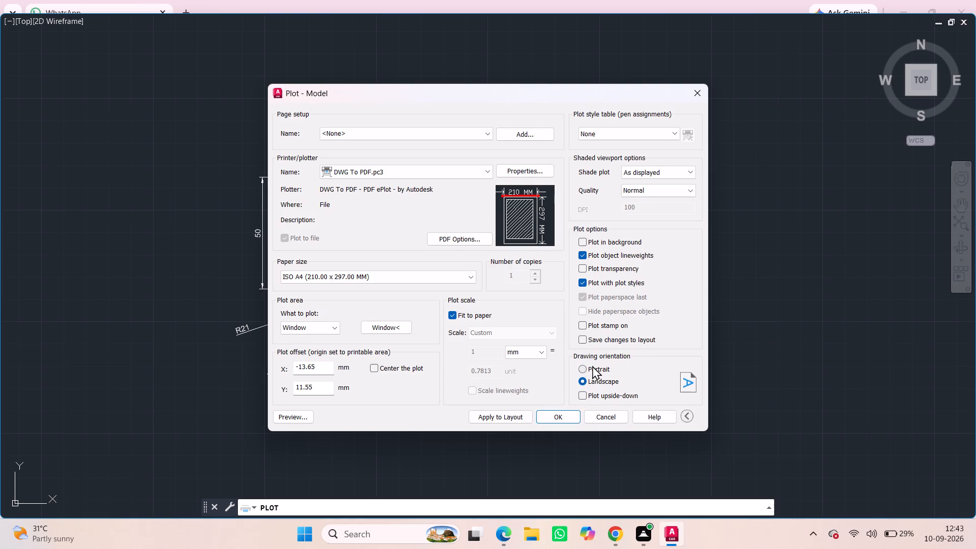
{"action": "left_click", "coordinate": [588, 379]}
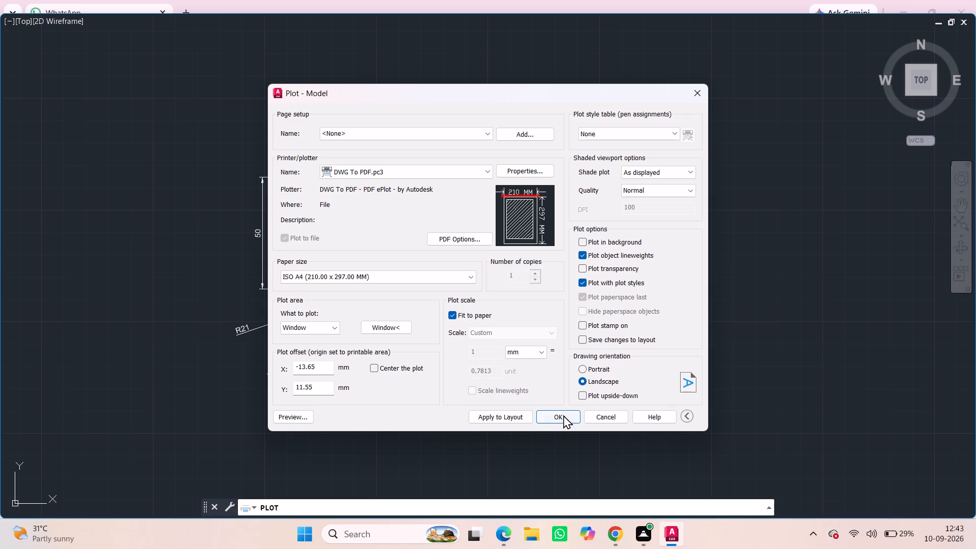
Plot the sheet to a PDF file named irregular PDF in the Documents folder, and minimize the opened PDF.
{"action": "left_click", "coordinate": [563, 415]}
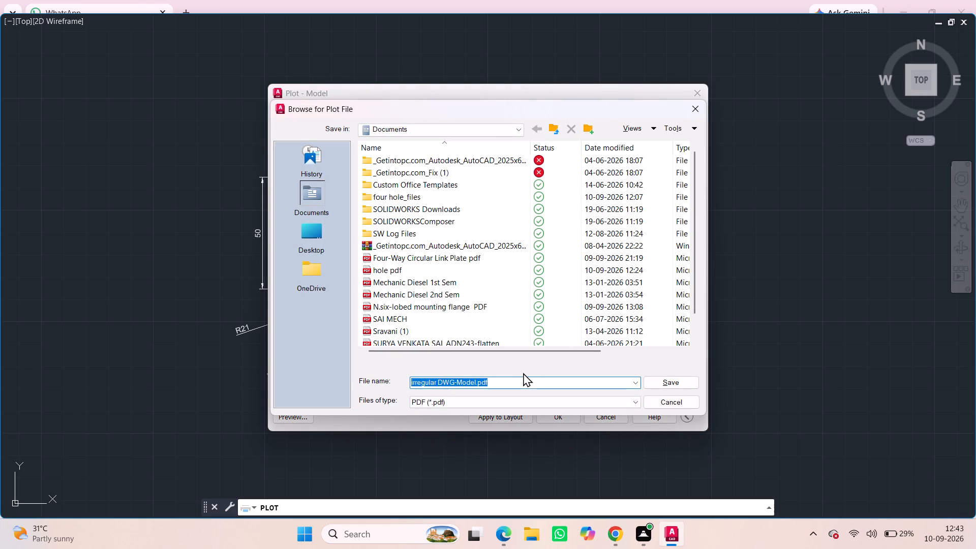
{"action": "key", "text": "BackSpace"}
{"action": "type", "text": "irregu"}
{"action": "type", "text": "lar"}
{"action": "key", "text": "space"}
{"action": "type", "text": "PDF"}
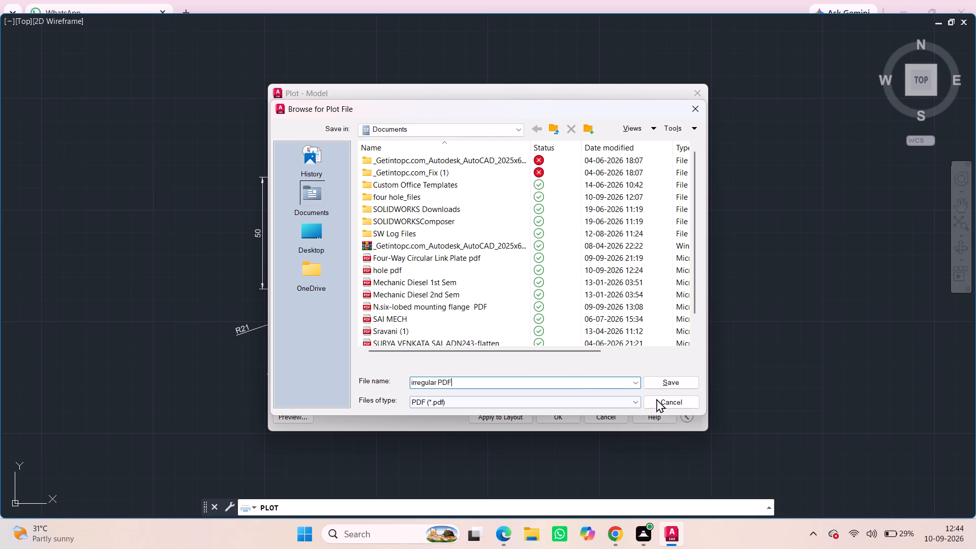
{"action": "left_click", "coordinate": [661, 383]}
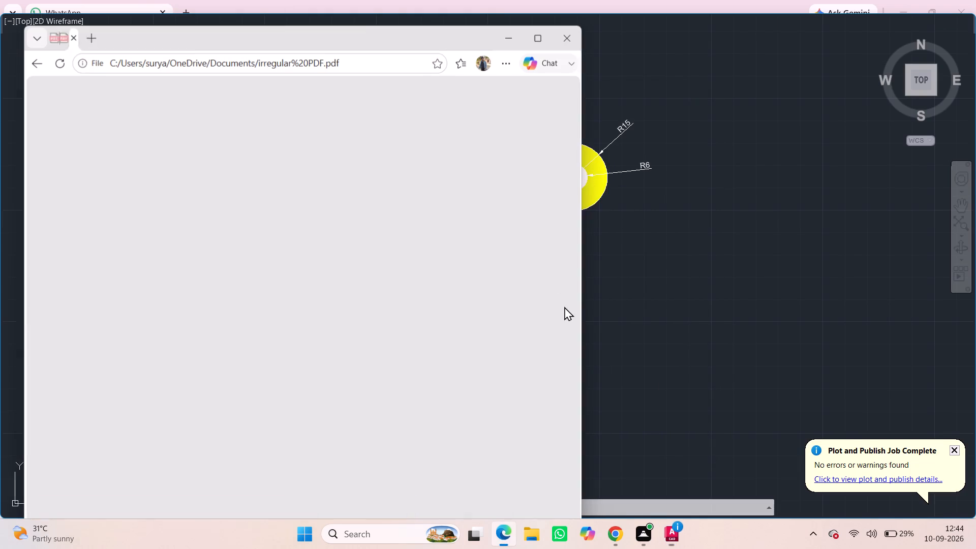
{"action": "left_click", "coordinate": [509, 40]}
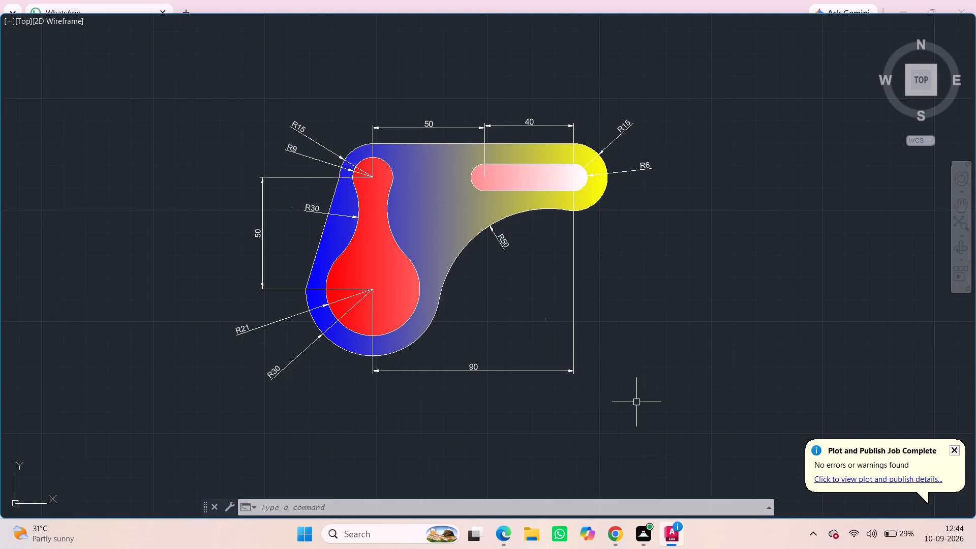